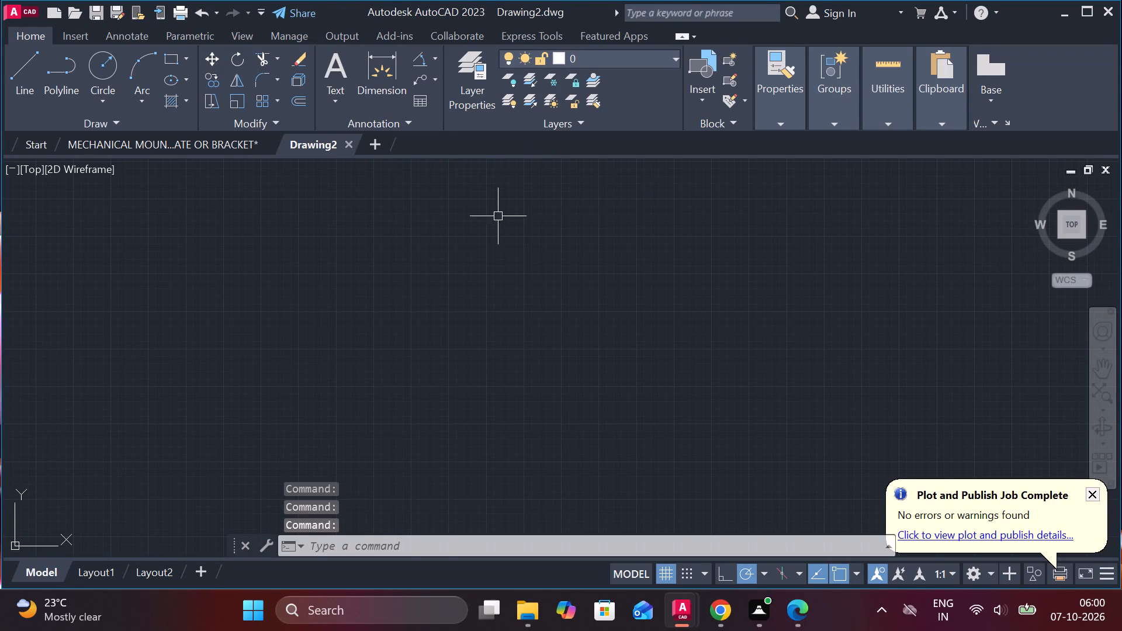
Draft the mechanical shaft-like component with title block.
Turn on command log file recording with LOGFILEON.
text(LO)
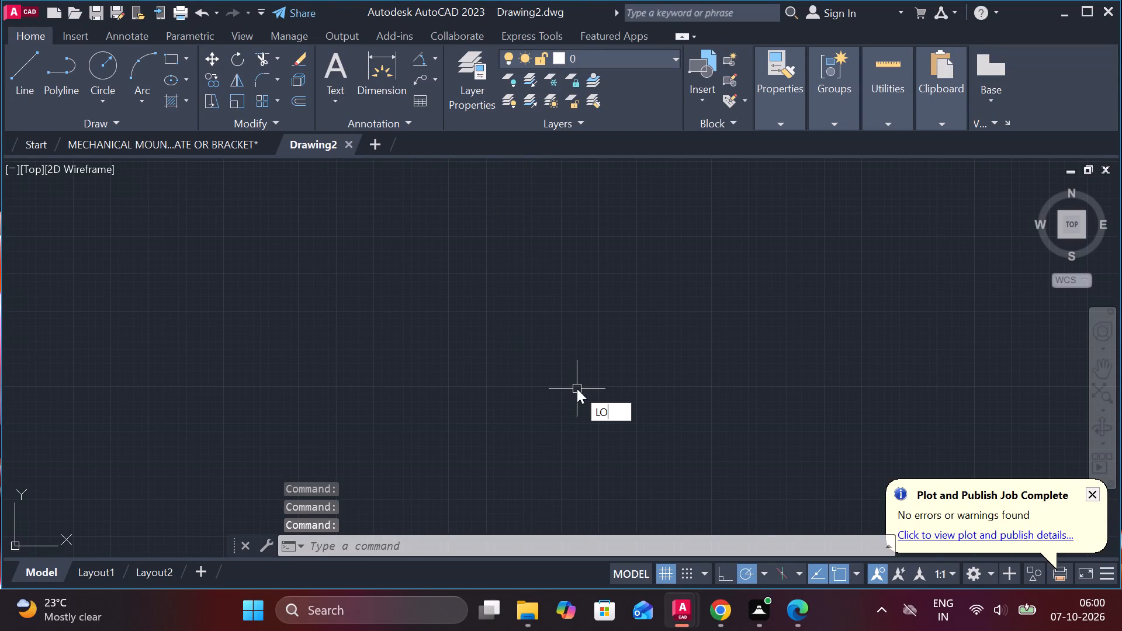
key(g)
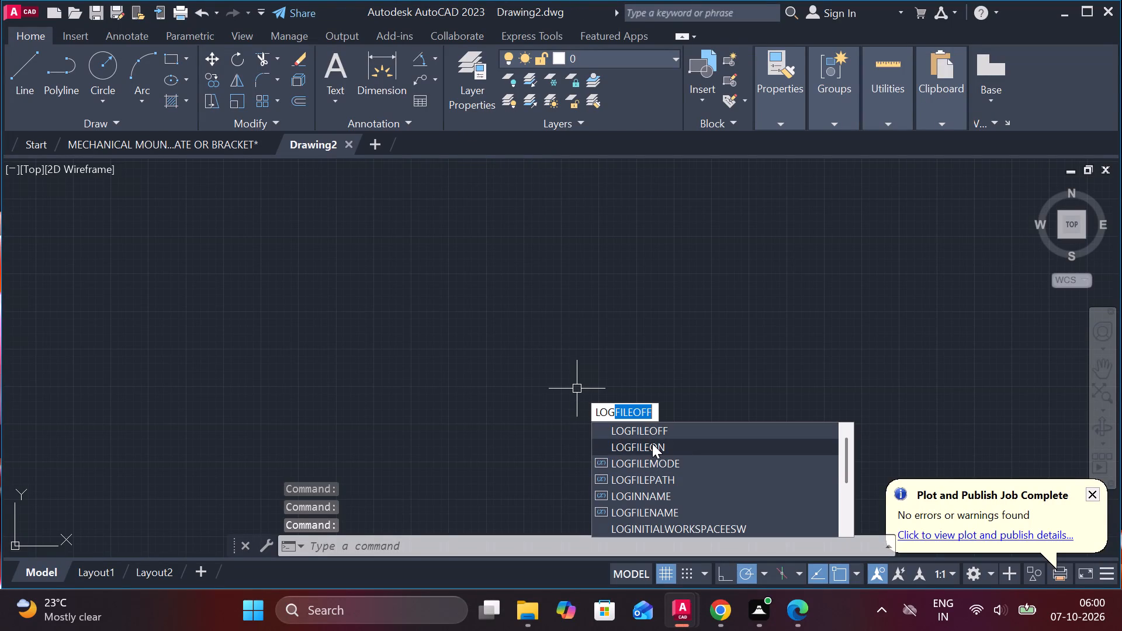
click(652, 443)
Set the model space drawing limits from 0,0 to 297,210.
text(LIMI)
text(TS)
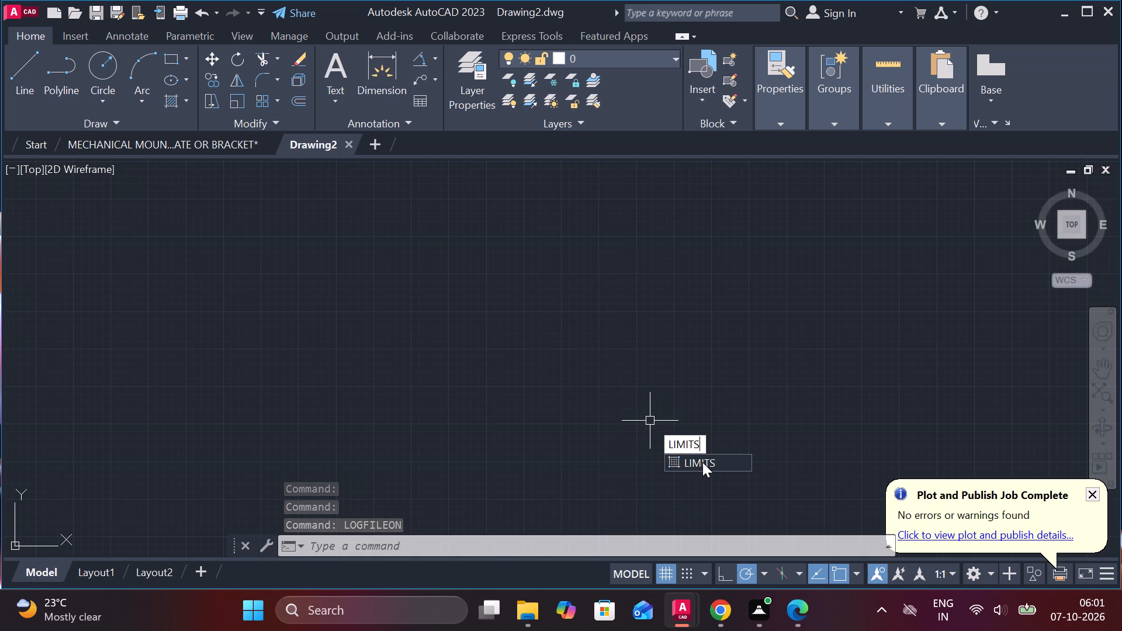
click(702, 462)
text(0,0)
key(Return)
key(2)
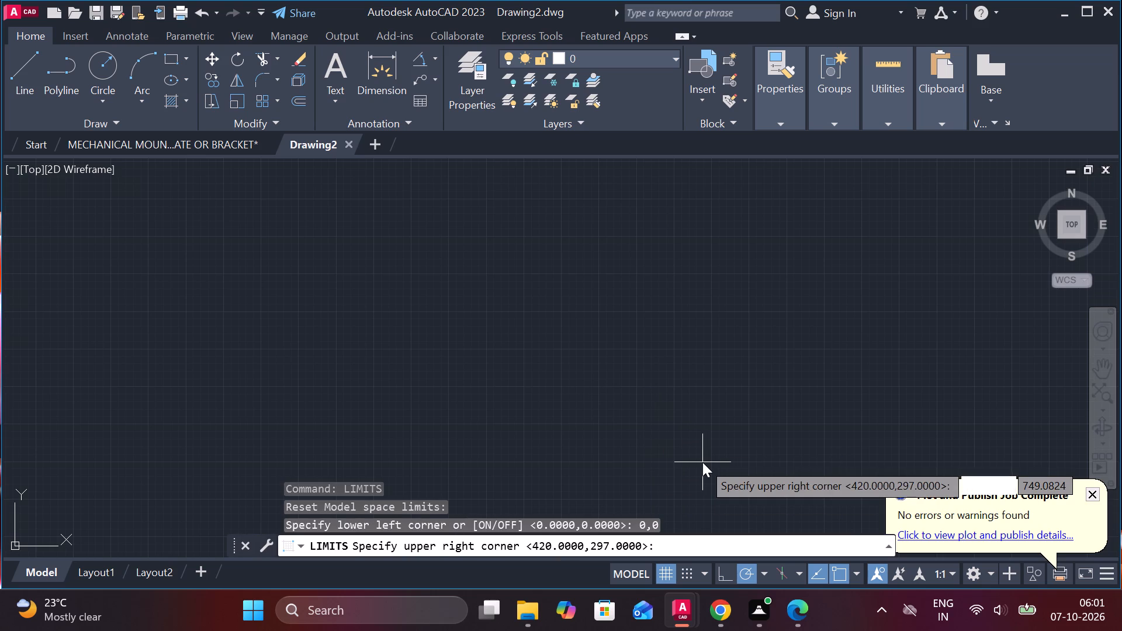
text(97,)
text(210)
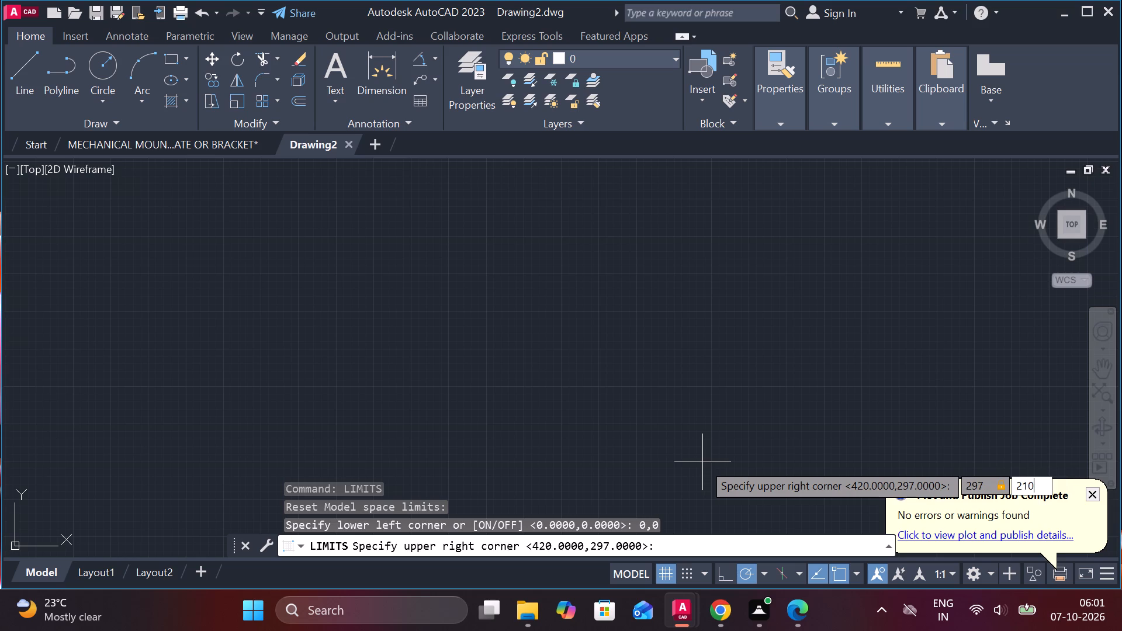
key(Return)
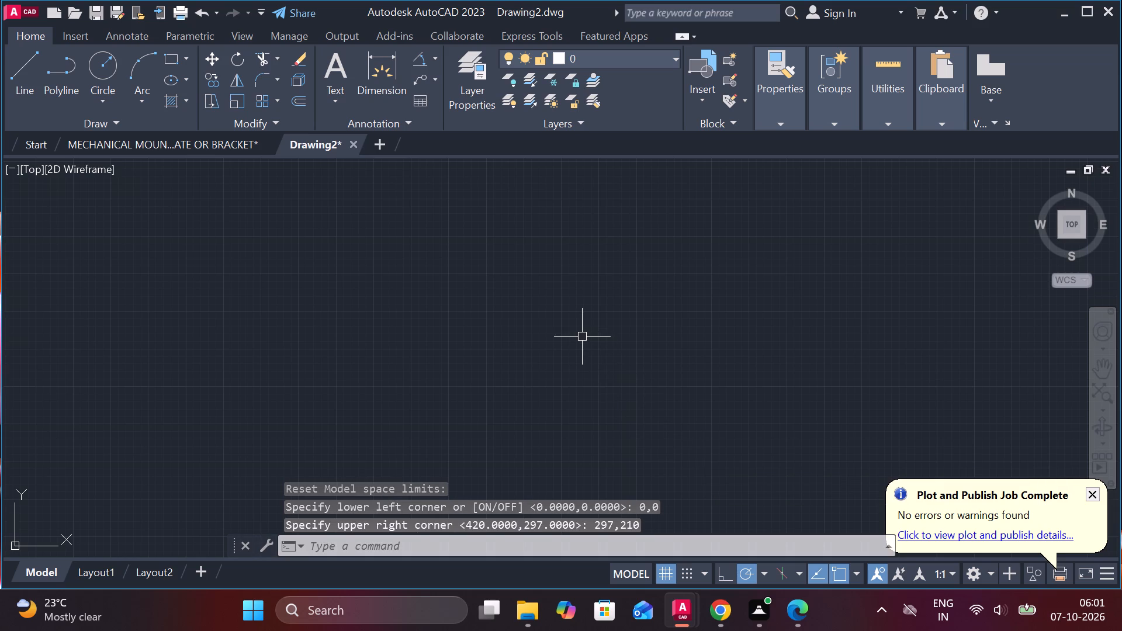
Draw a horizontal rectangle 70 wide and 25 high in the empty drawing area.
key(z)
key(Return)
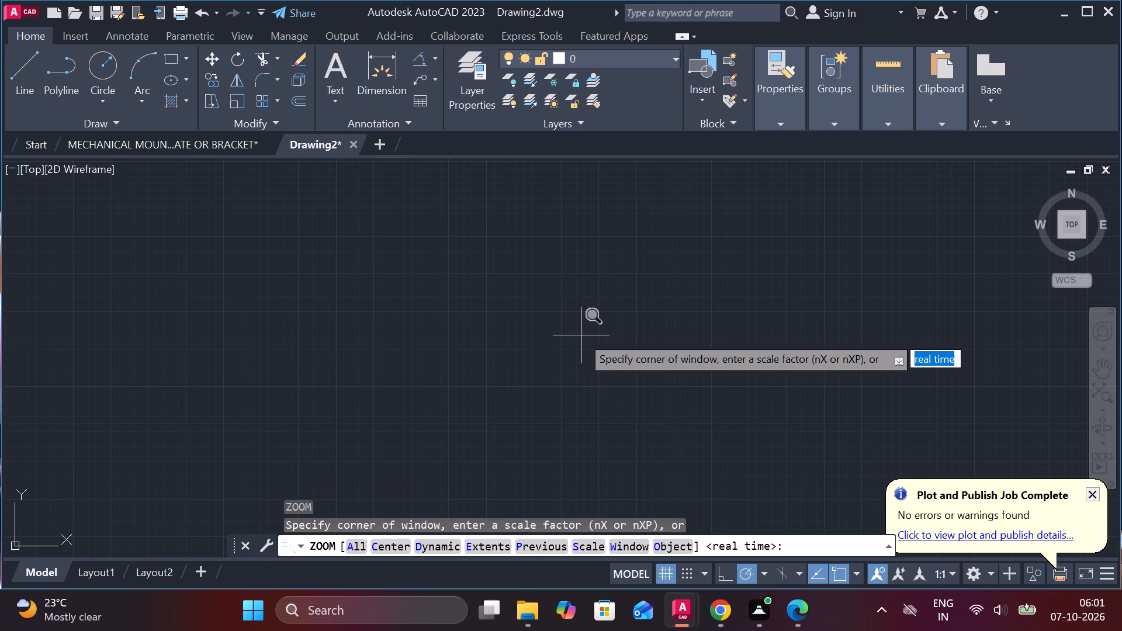
key(e)
key(Return)
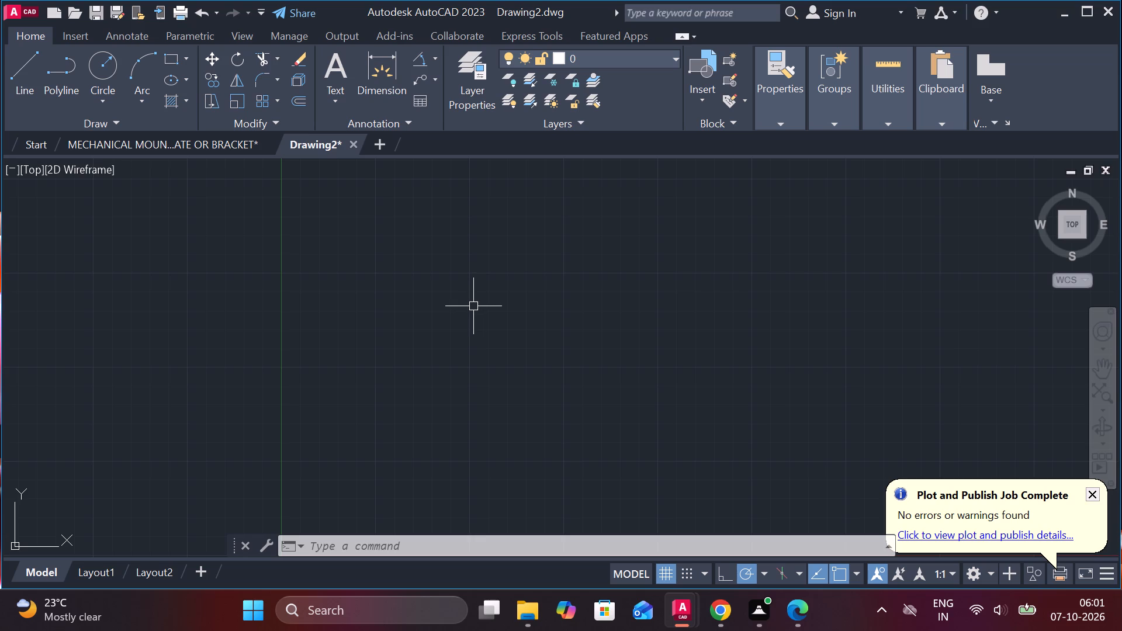
click(167, 57)
click(525, 245)
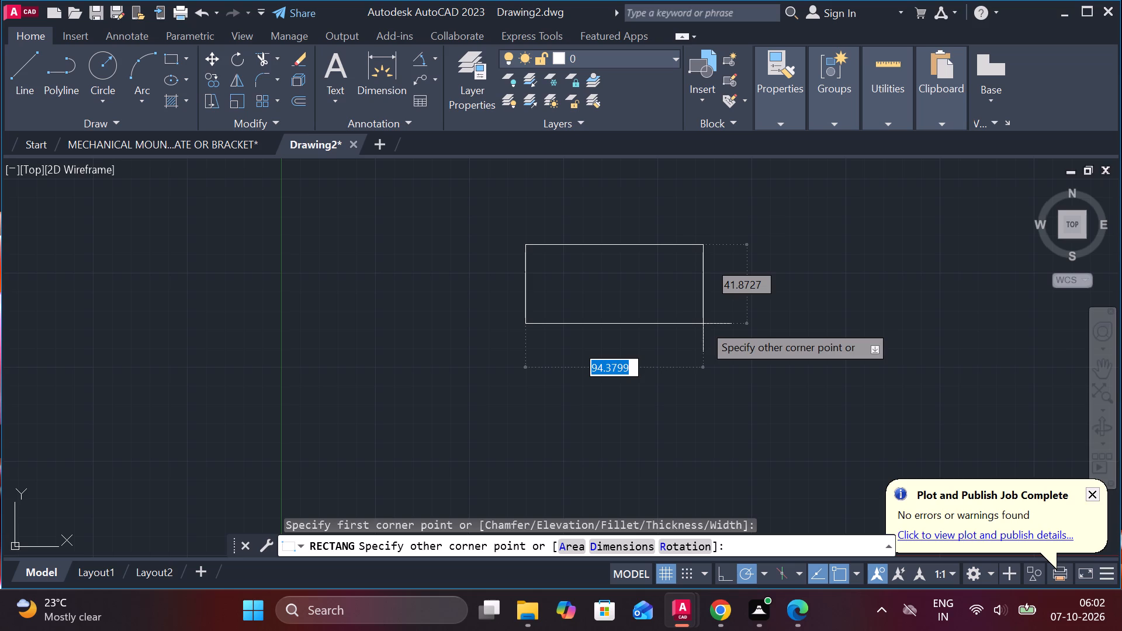
text(70)
key(Tab)
text(25)
key(Return)
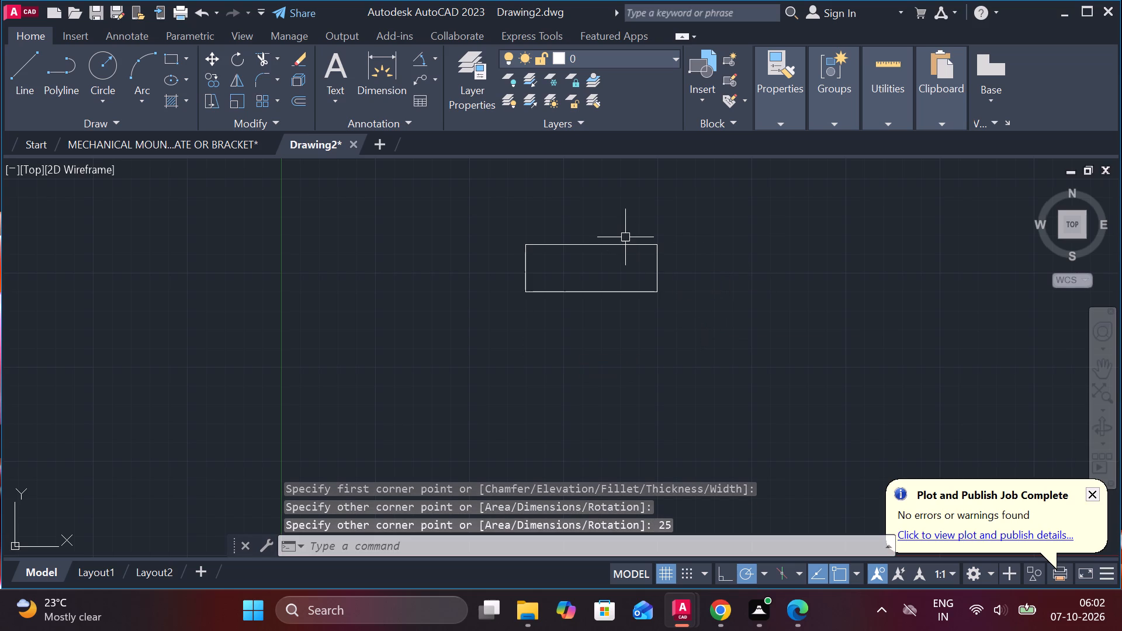
Draw a horizontal line about 140 long through the rectangle's centre, extending past both short sides.
scroll(625, 237, up, 2)
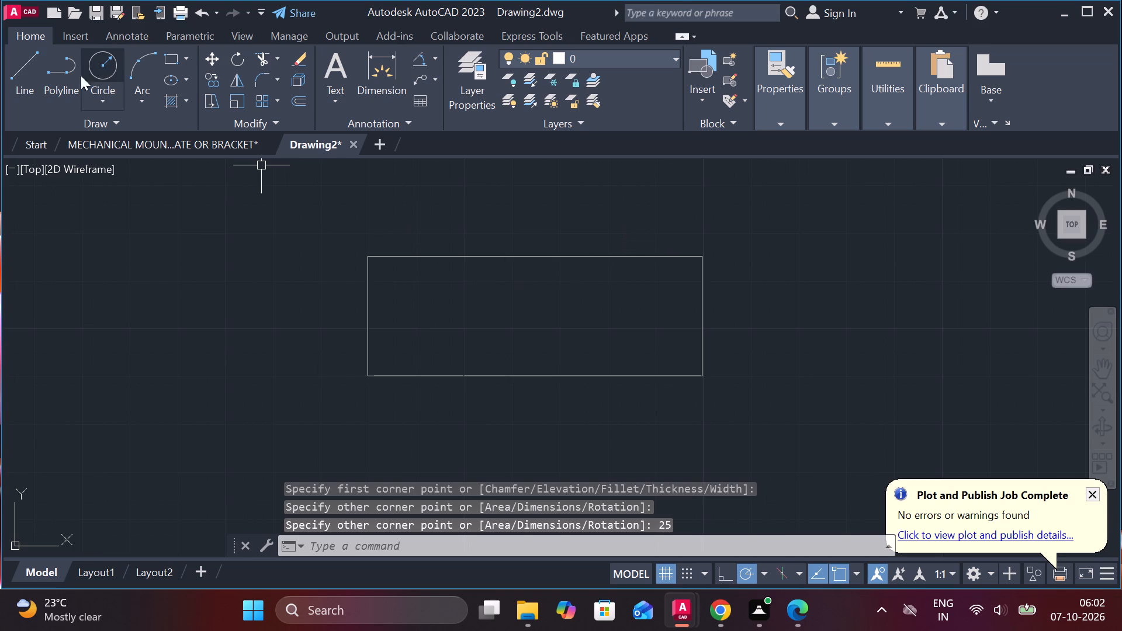
click(23, 66)
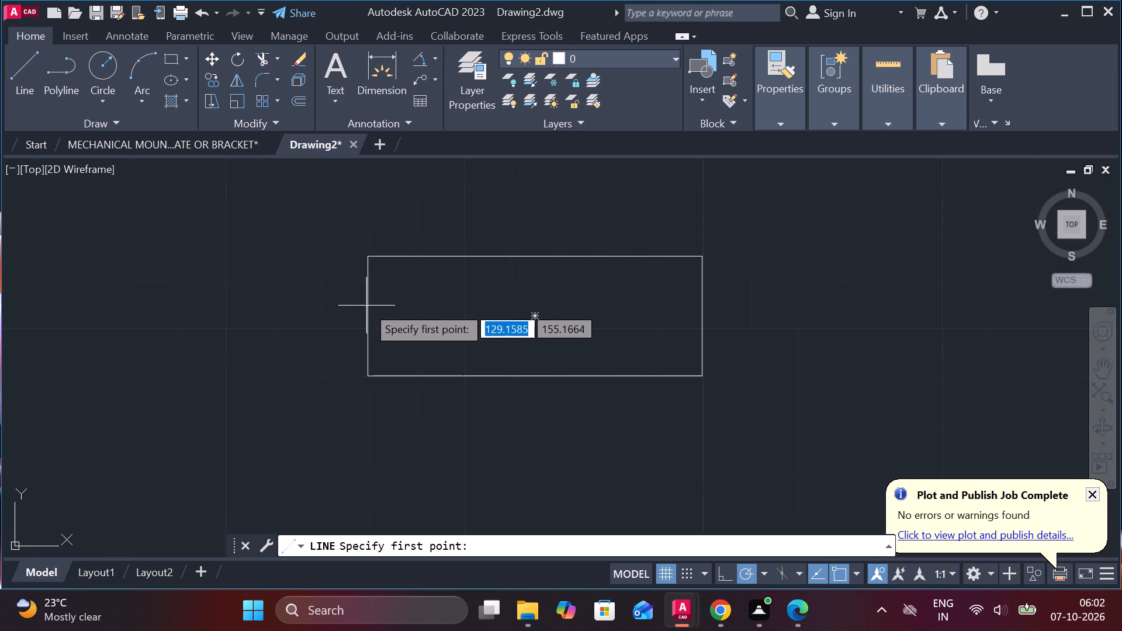
click(203, 315)
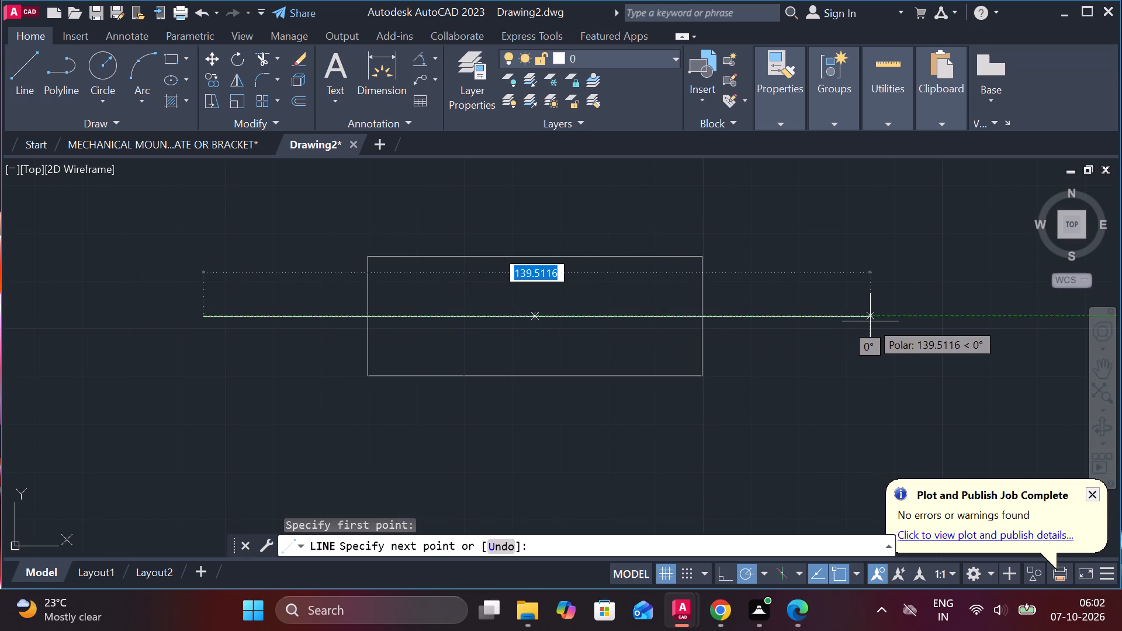
click(870, 321)
key(Escape)
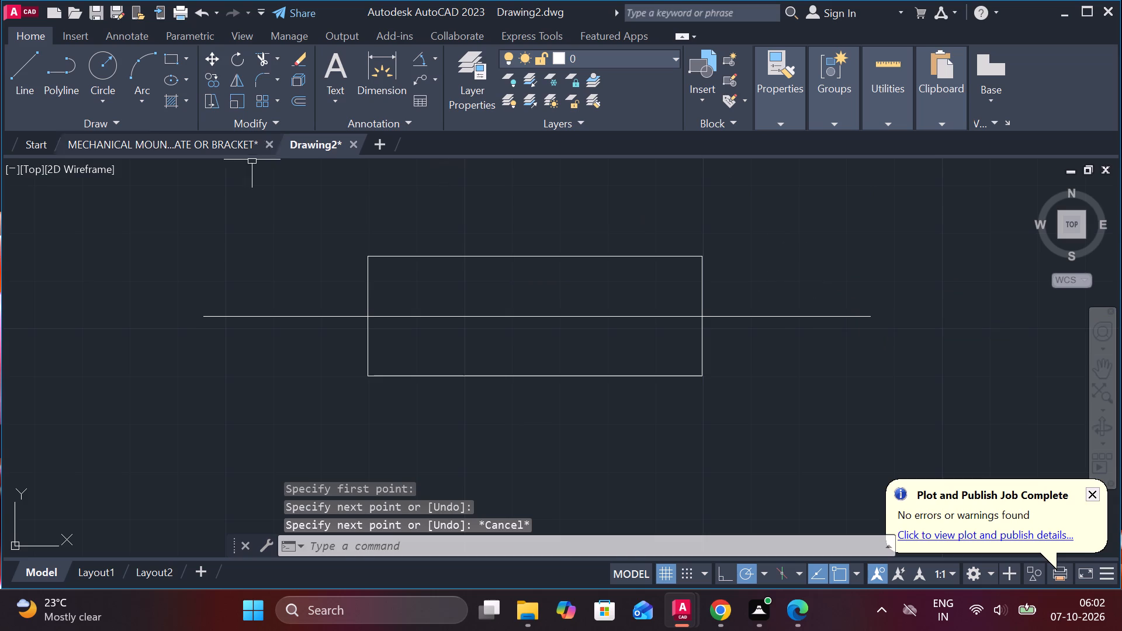
Explode the rectangle into separate lines.
drag(294, 181, 302, 185)
click(736, 443)
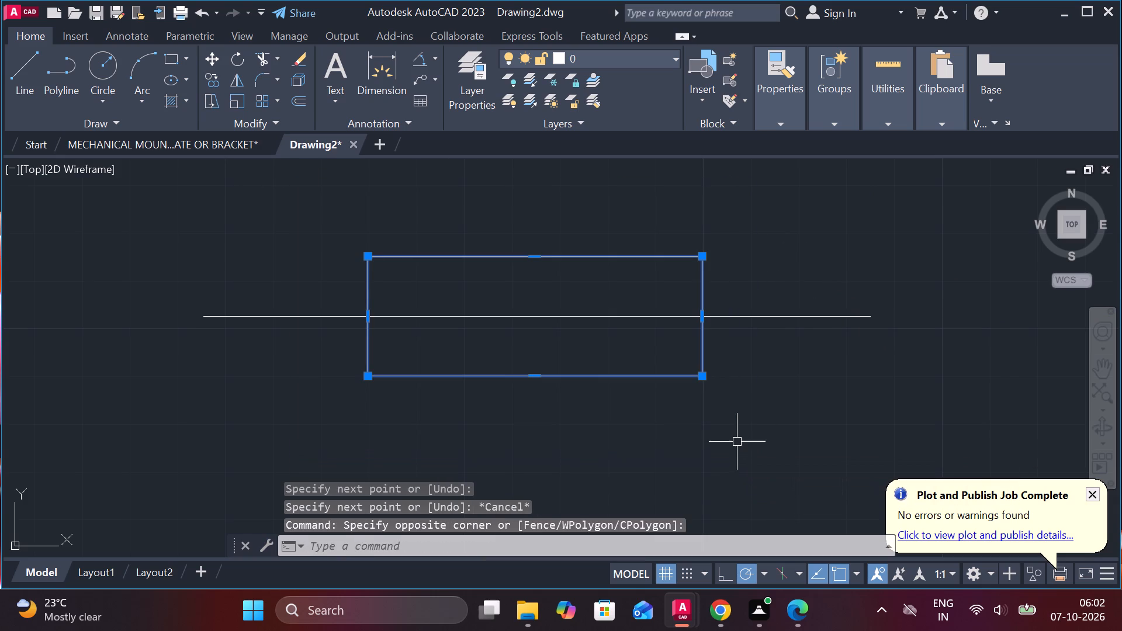
text(EX)
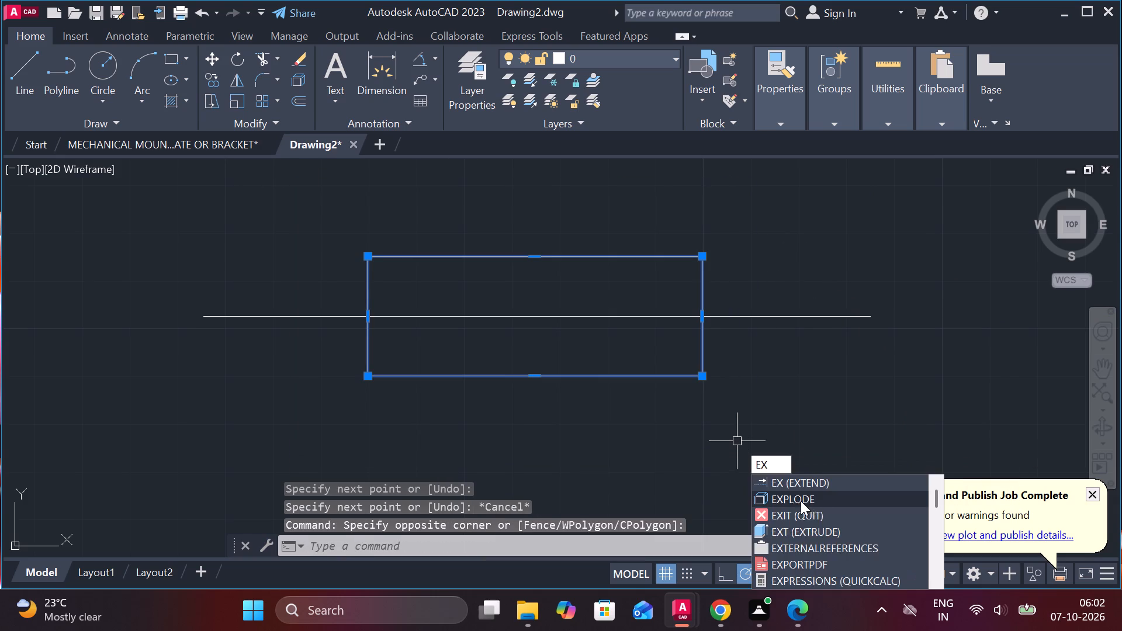
click(801, 501)
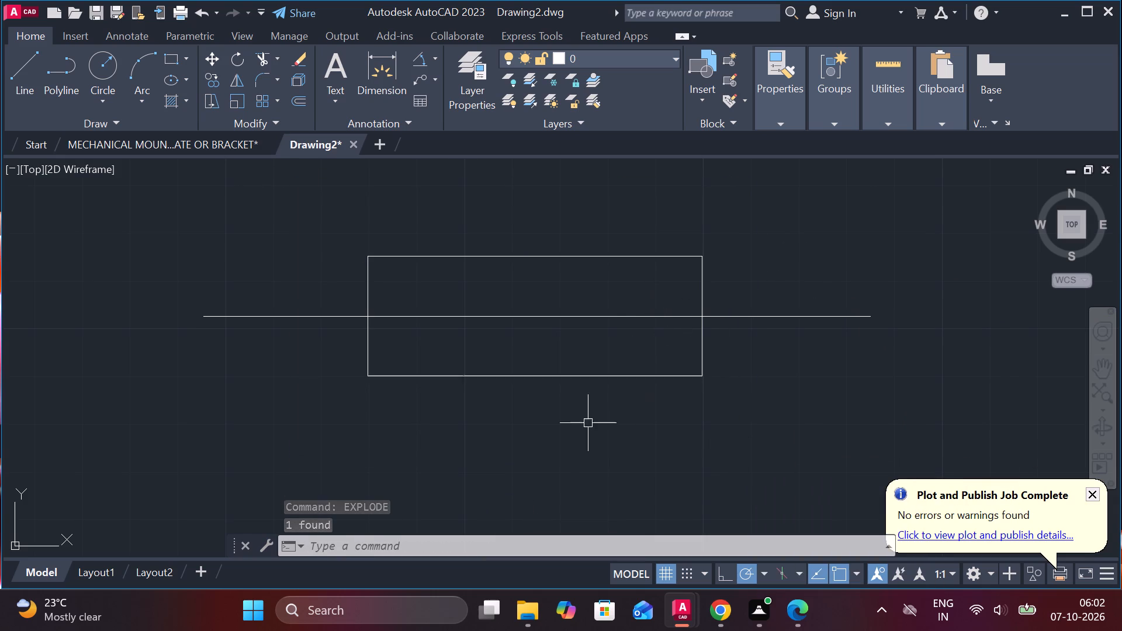
Offset each vertical side of the rectangle outward by 5.
middle_drag(574, 432, 596, 407)
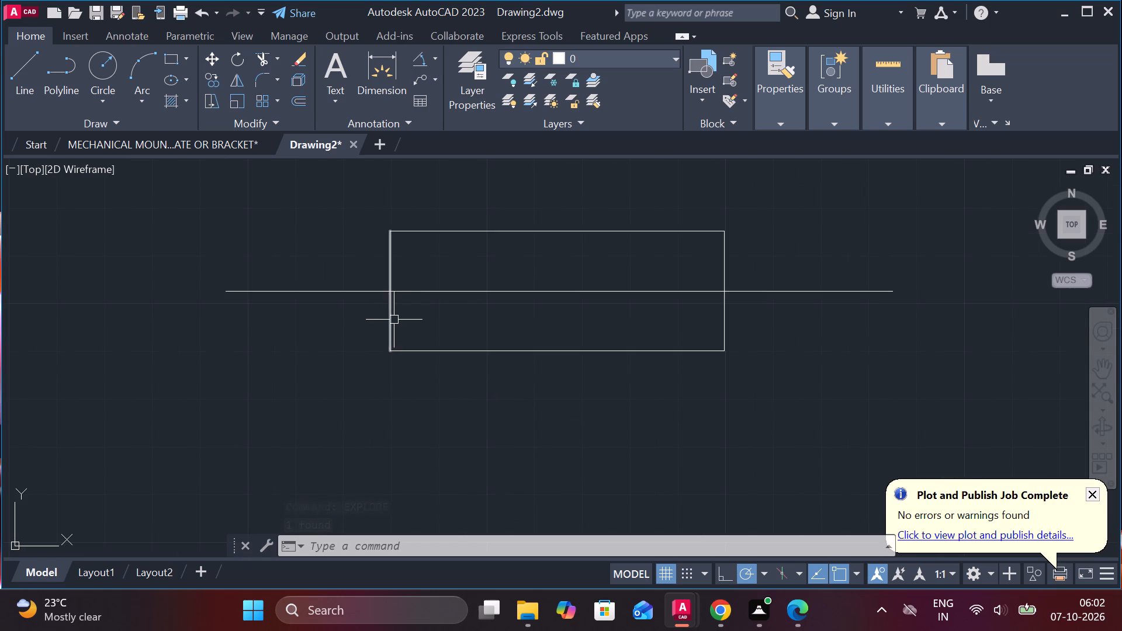
click(394, 320)
key(o)
key(Return)
key(Return)
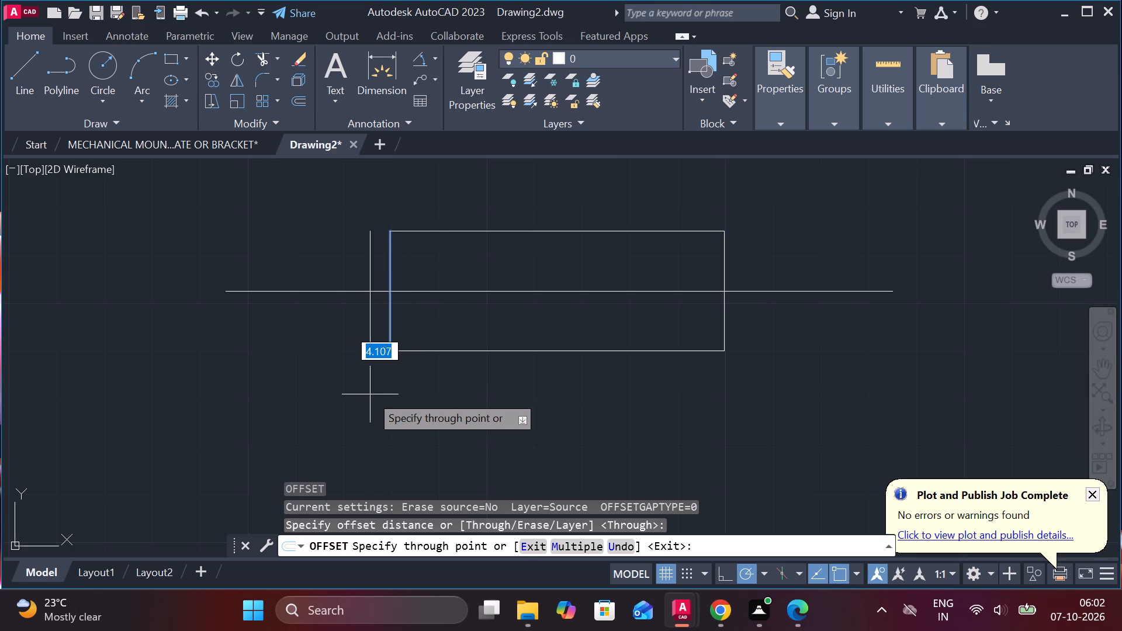
key(5)
key(Return)
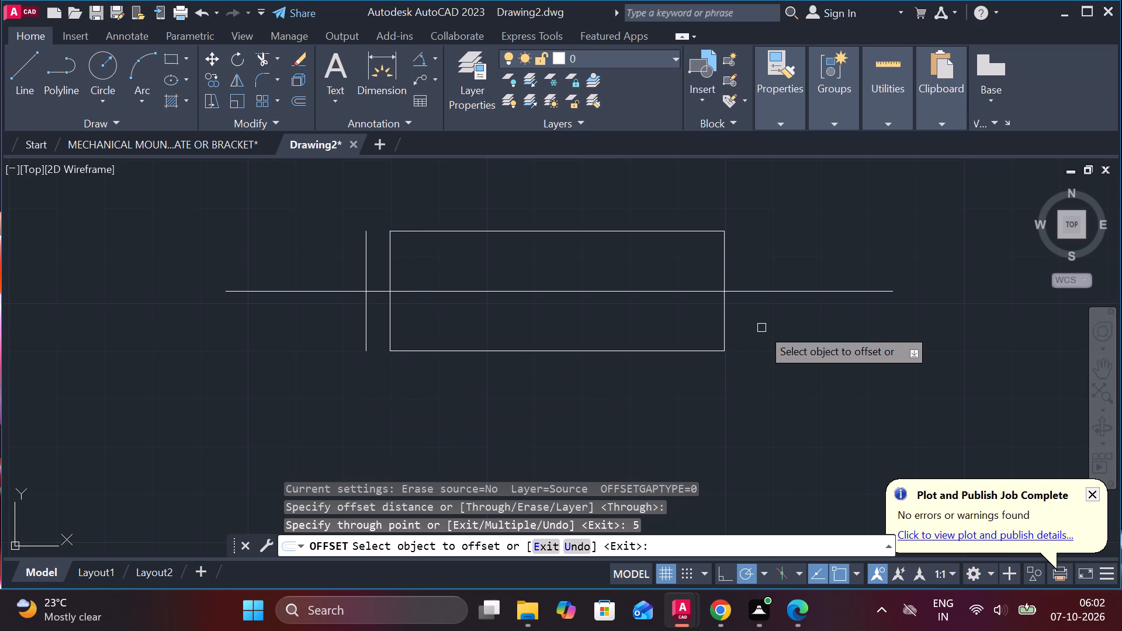
click(726, 328)
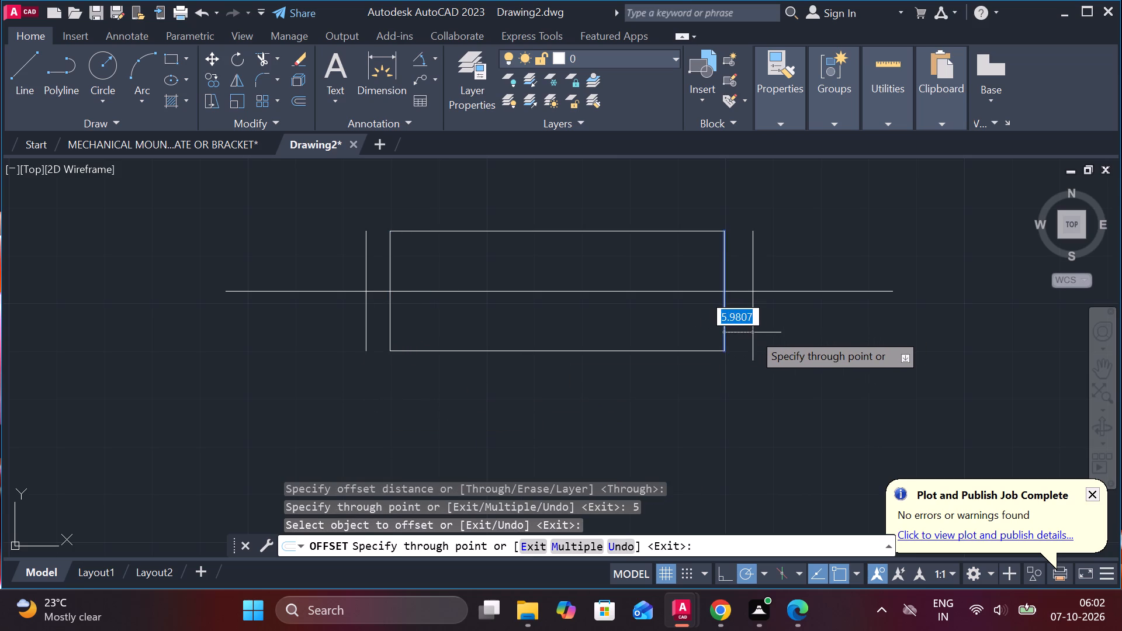
key(5)
key(space)
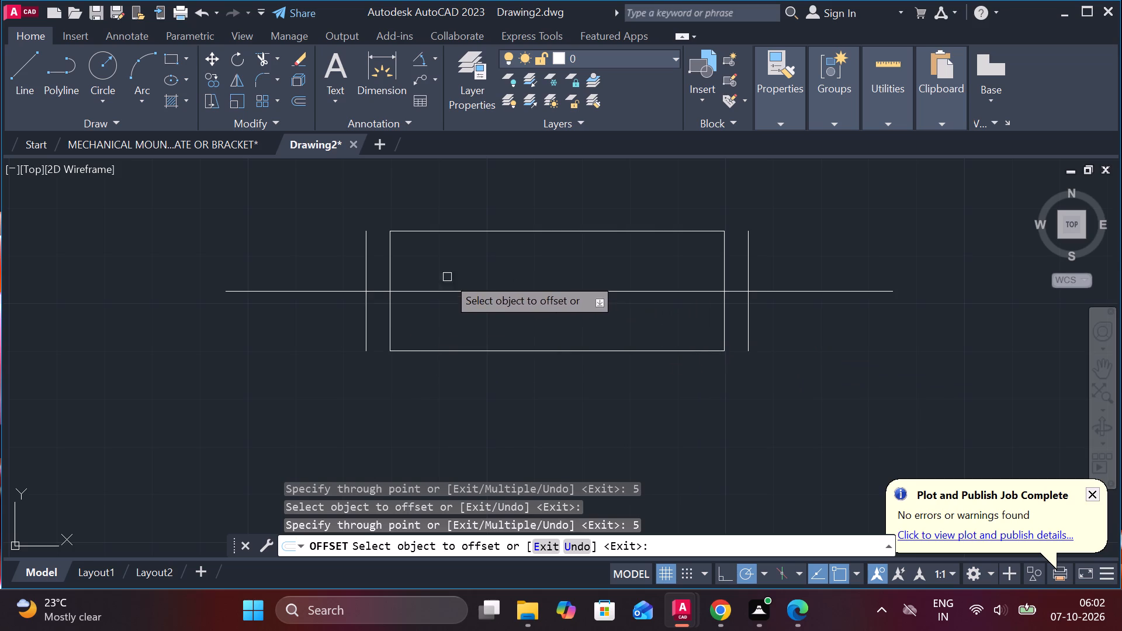
Offset the two outer vertical lines a further 25 outward, one on each side of the rectangle.
click(369, 334)
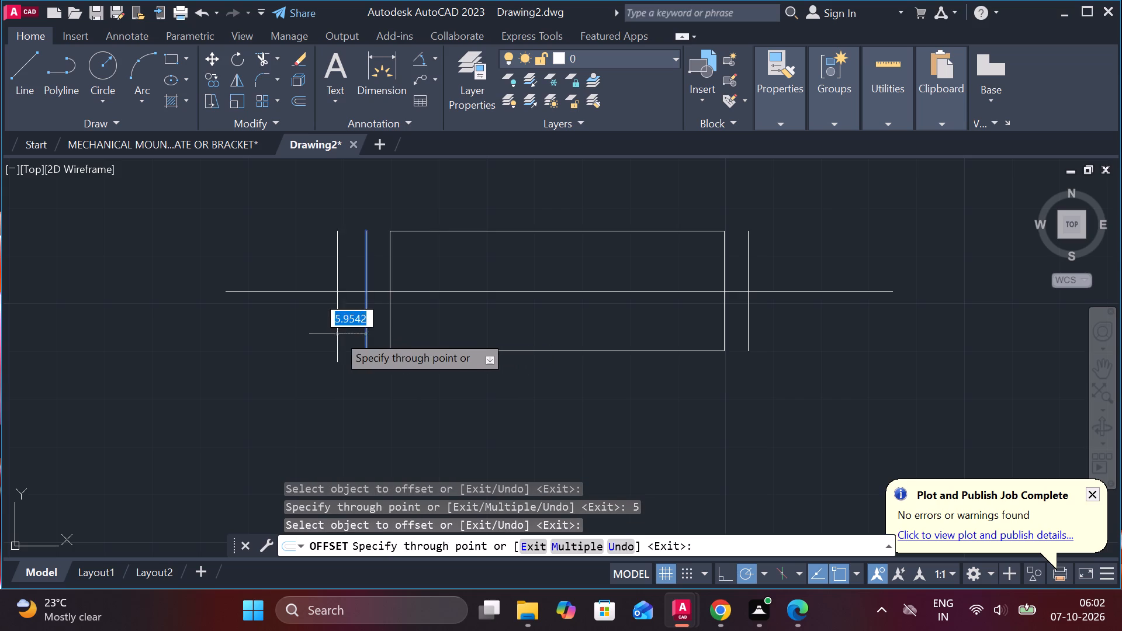
text(25)
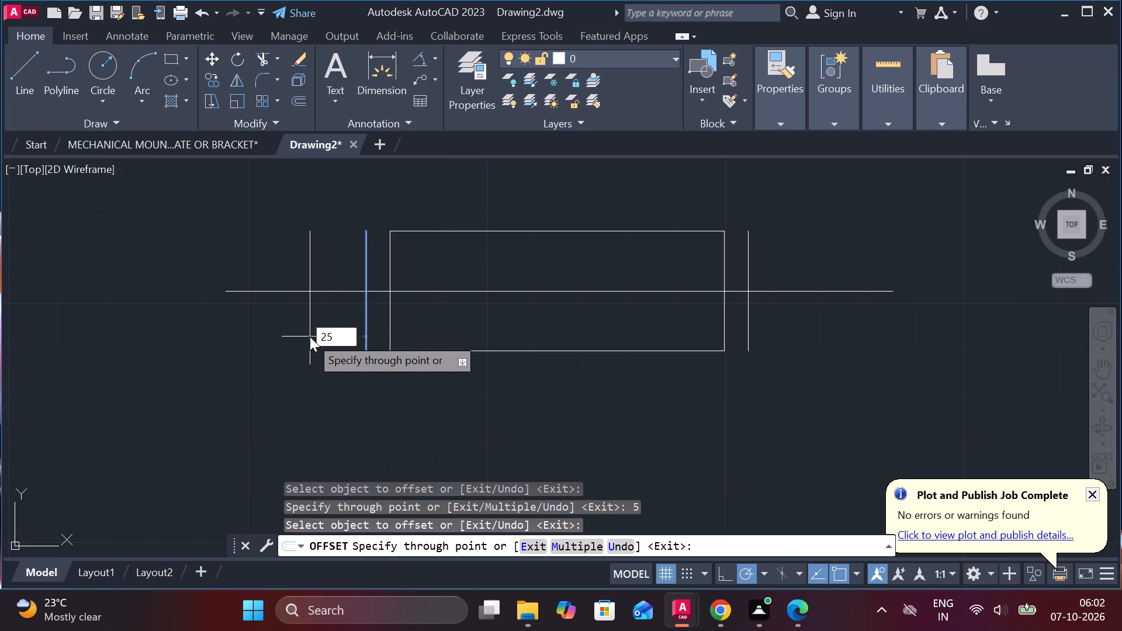
key(space)
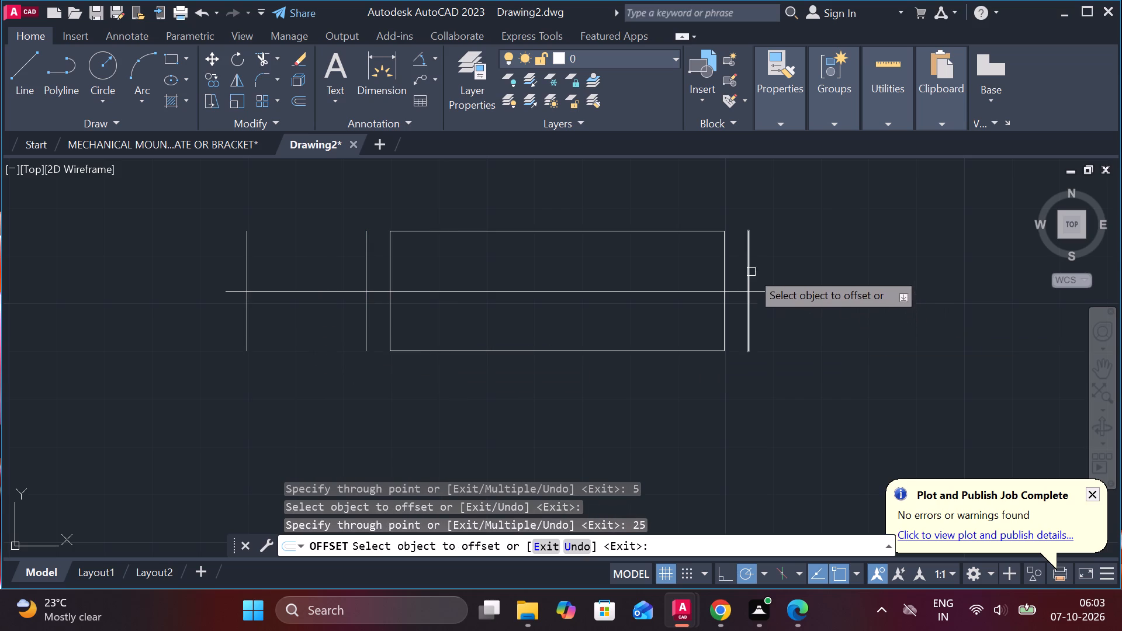
click(751, 265)
key(2)
text(5)
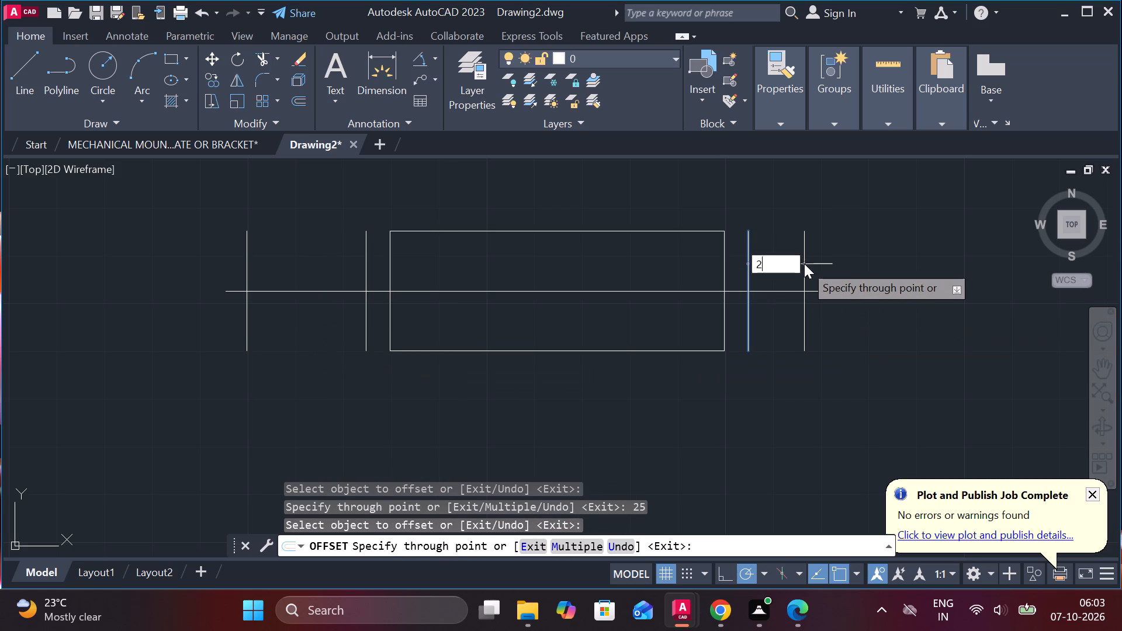
key(space)
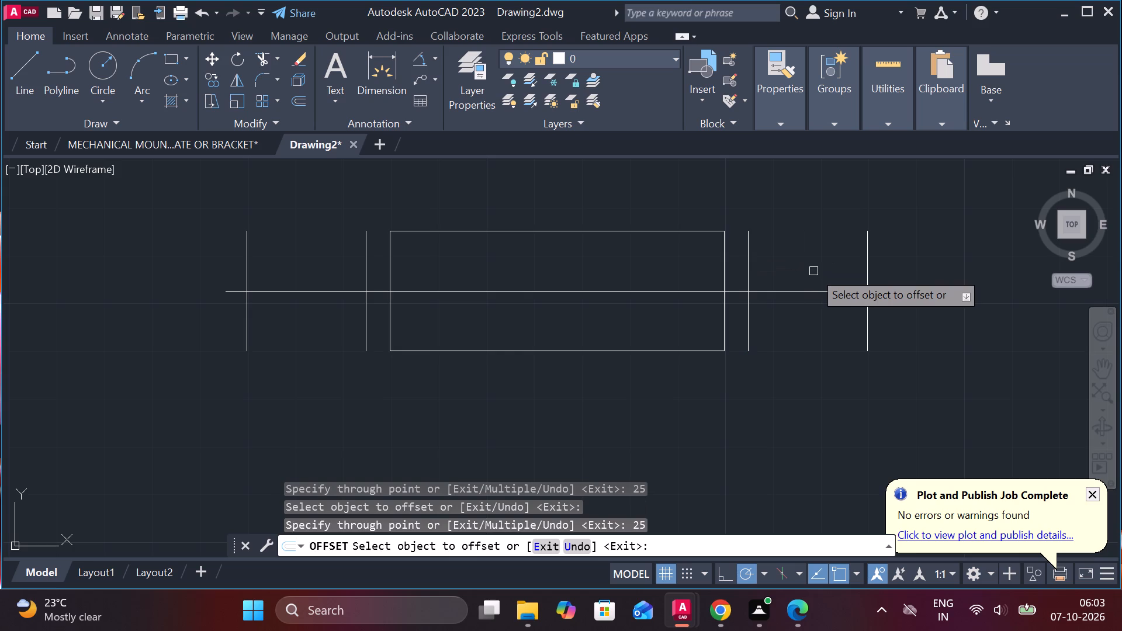
key(Escape)
Offset the horizontal centre line by 8 both above and below.
click(506, 292)
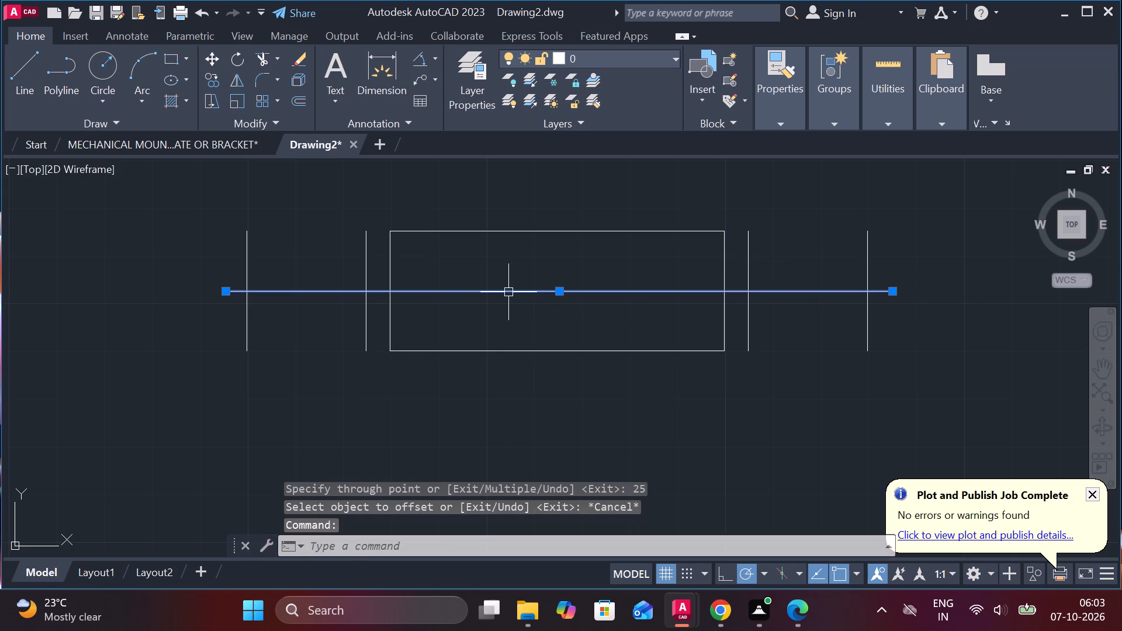
key(o)
key(Return)
key(Return)
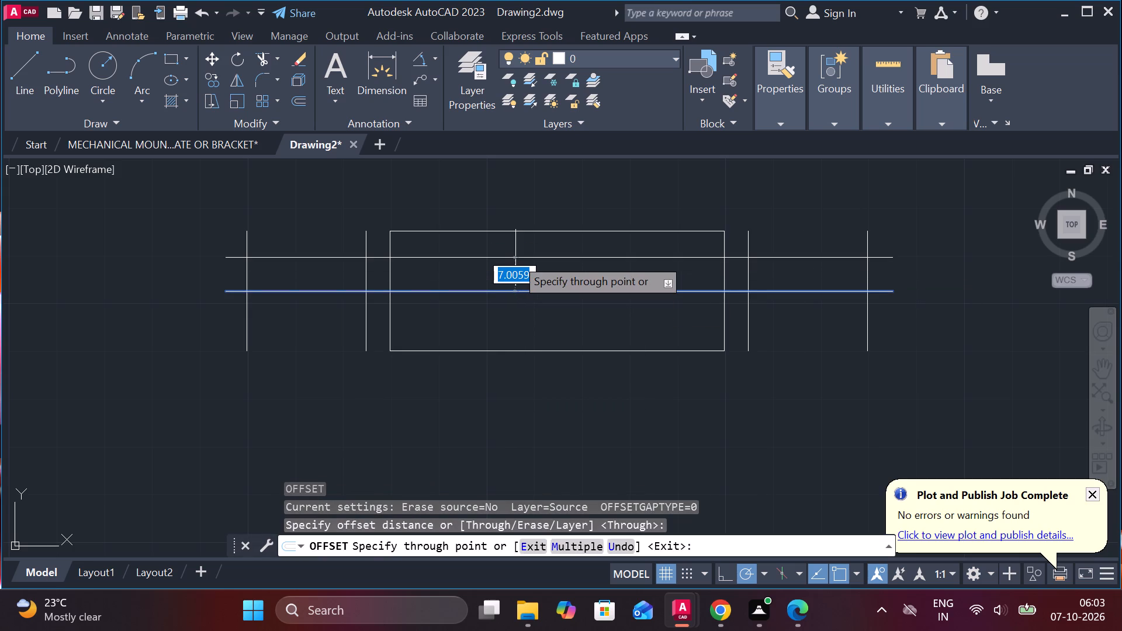
text(8)
key(space)
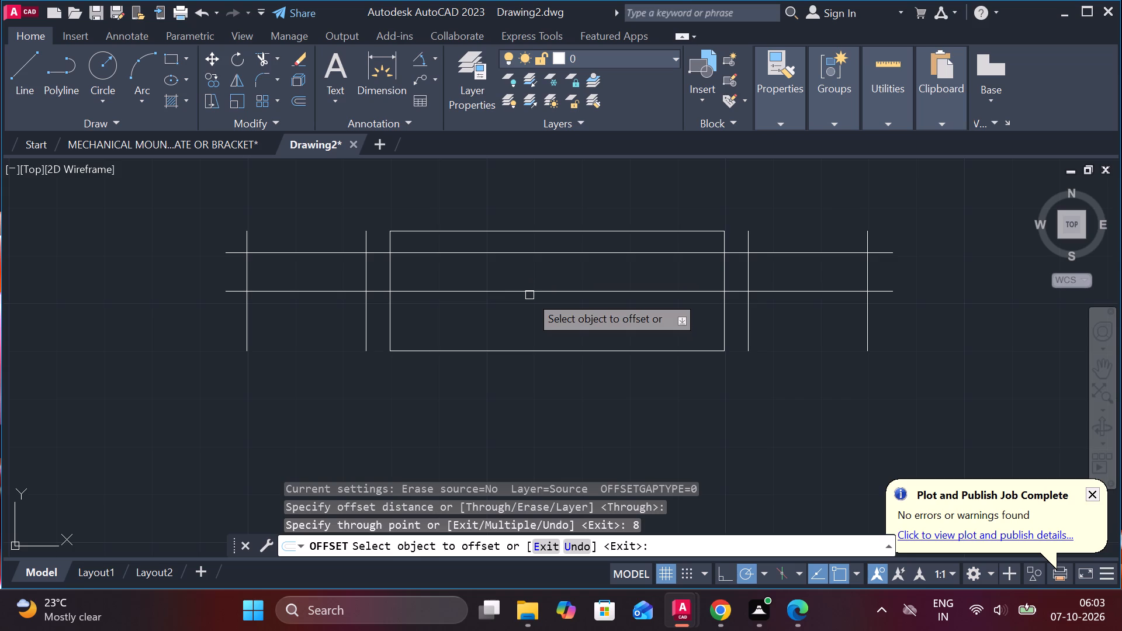
click(529, 295)
text(8)
key(space)
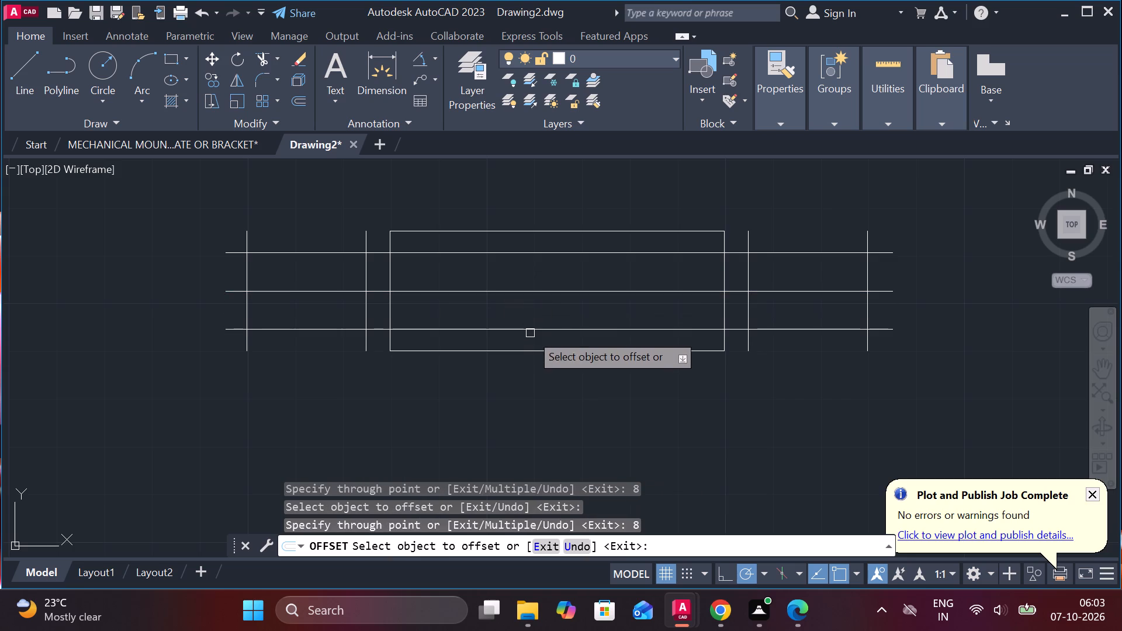
key(Escape)
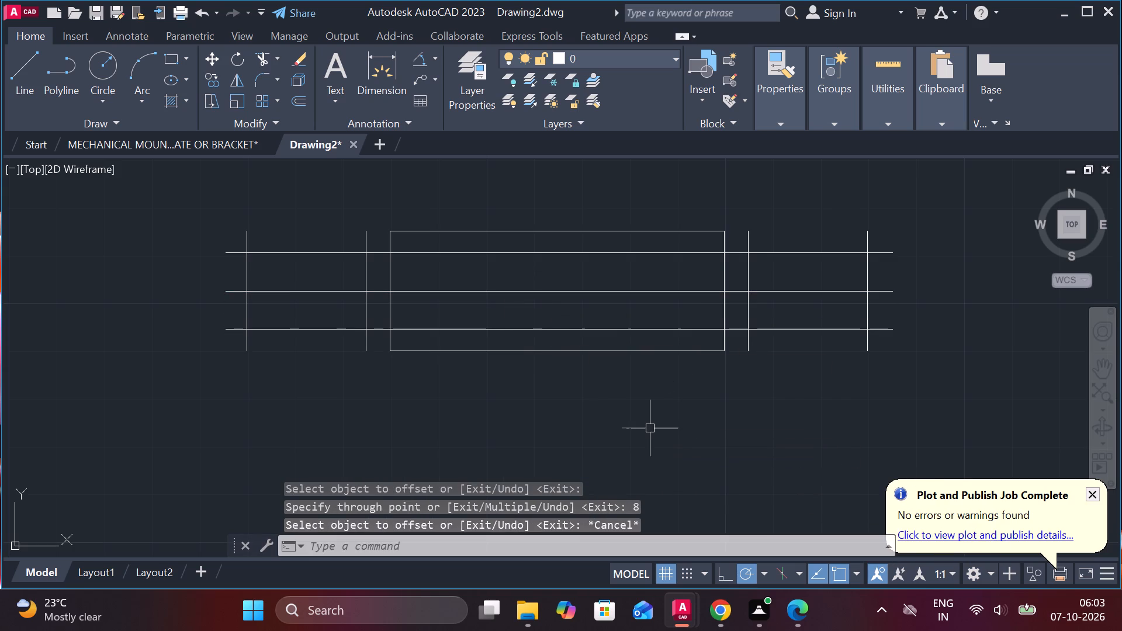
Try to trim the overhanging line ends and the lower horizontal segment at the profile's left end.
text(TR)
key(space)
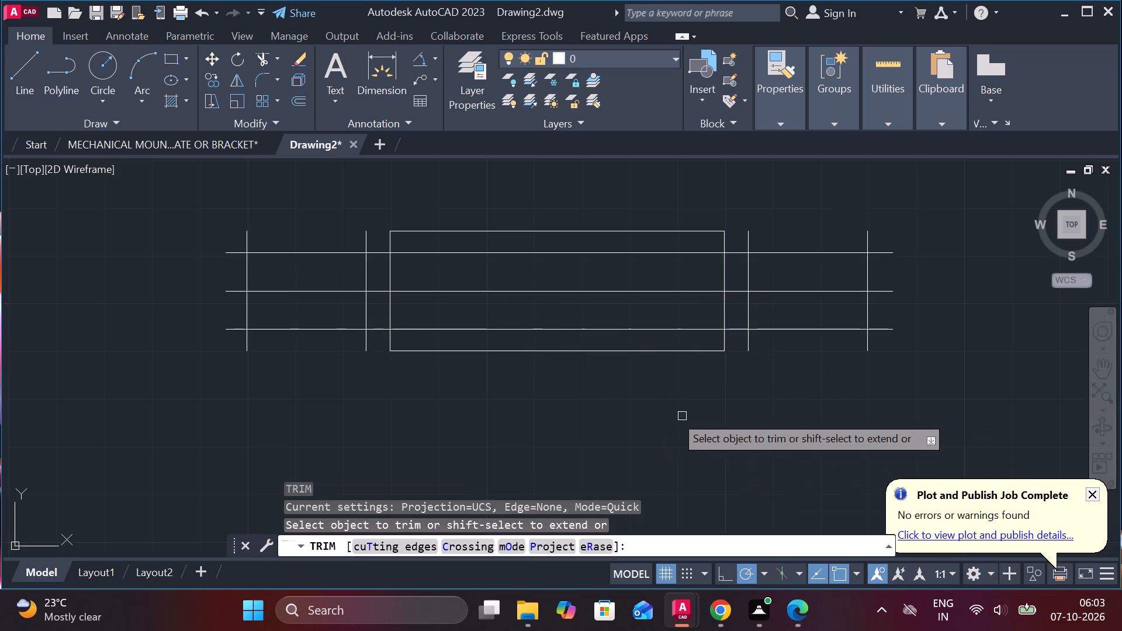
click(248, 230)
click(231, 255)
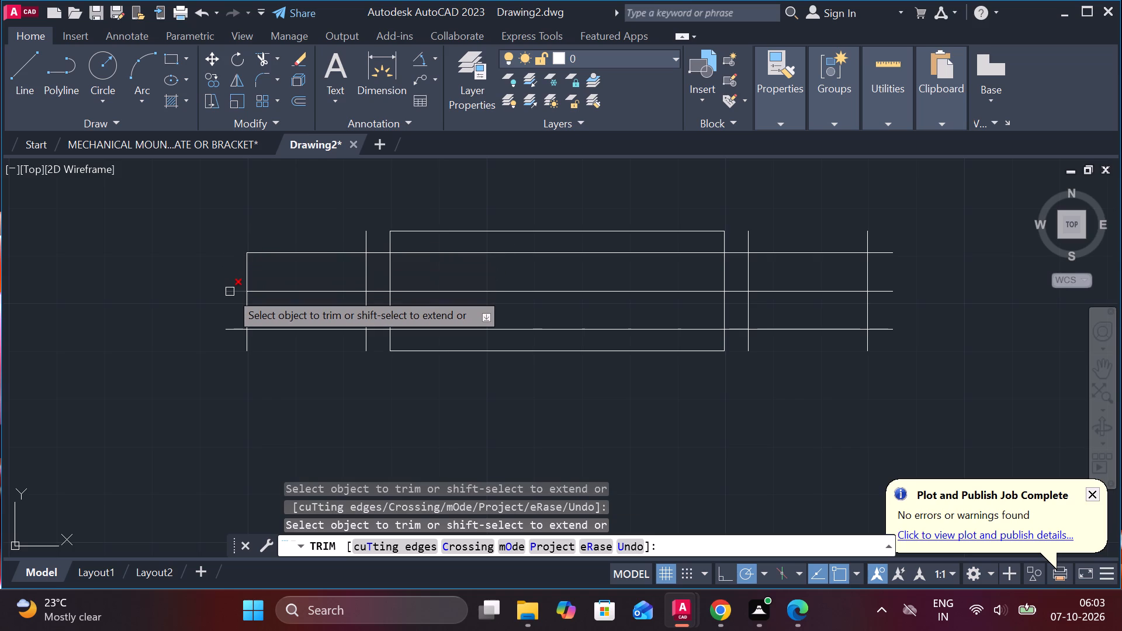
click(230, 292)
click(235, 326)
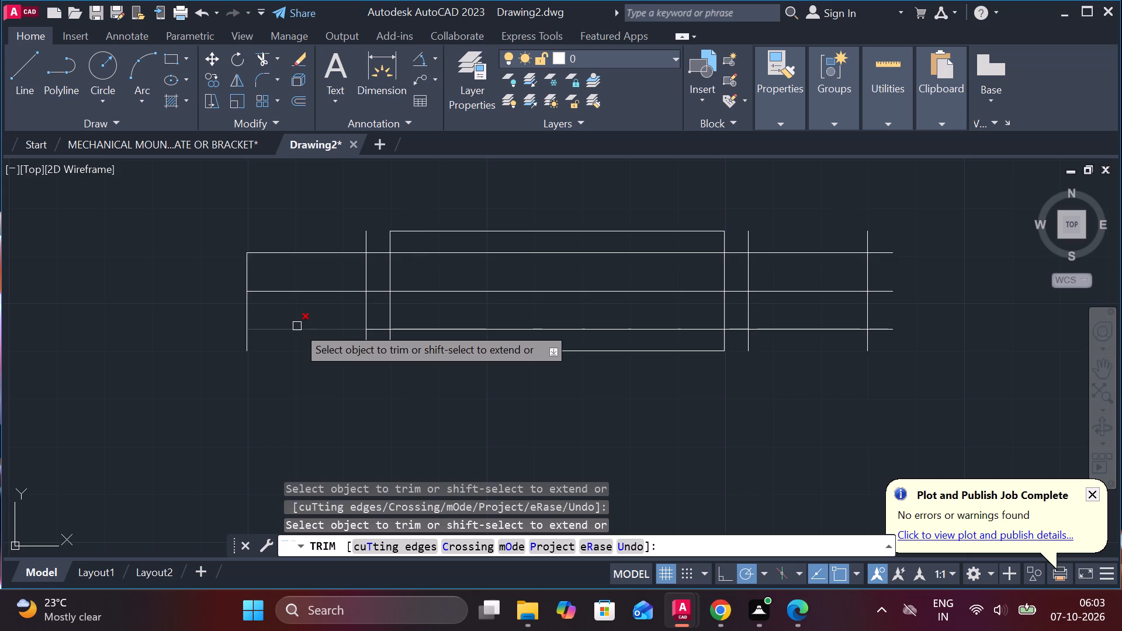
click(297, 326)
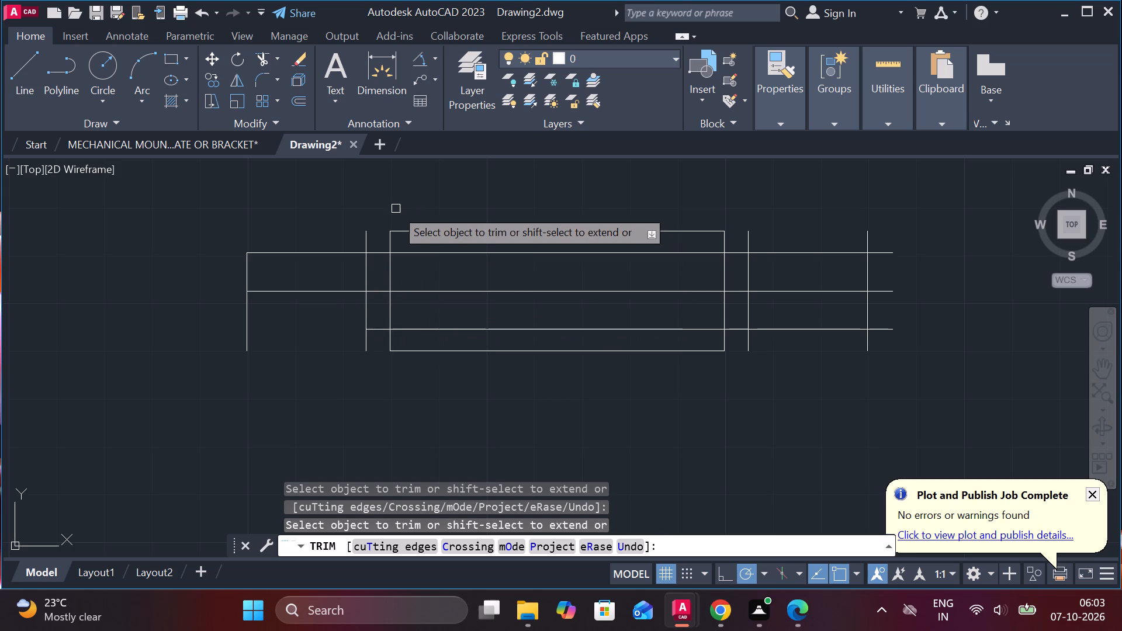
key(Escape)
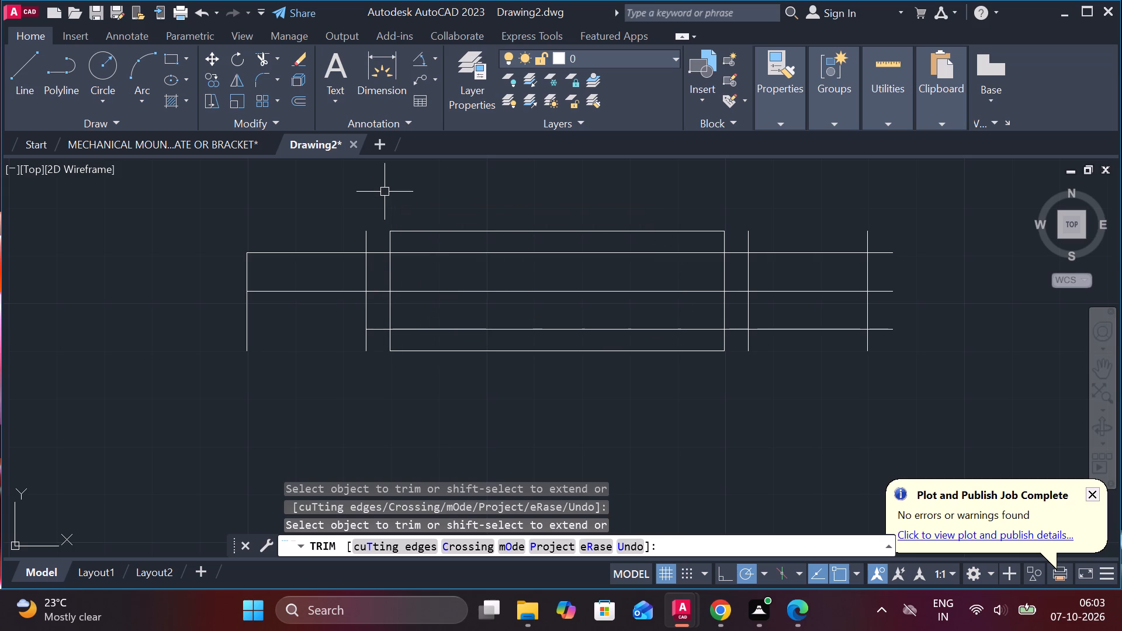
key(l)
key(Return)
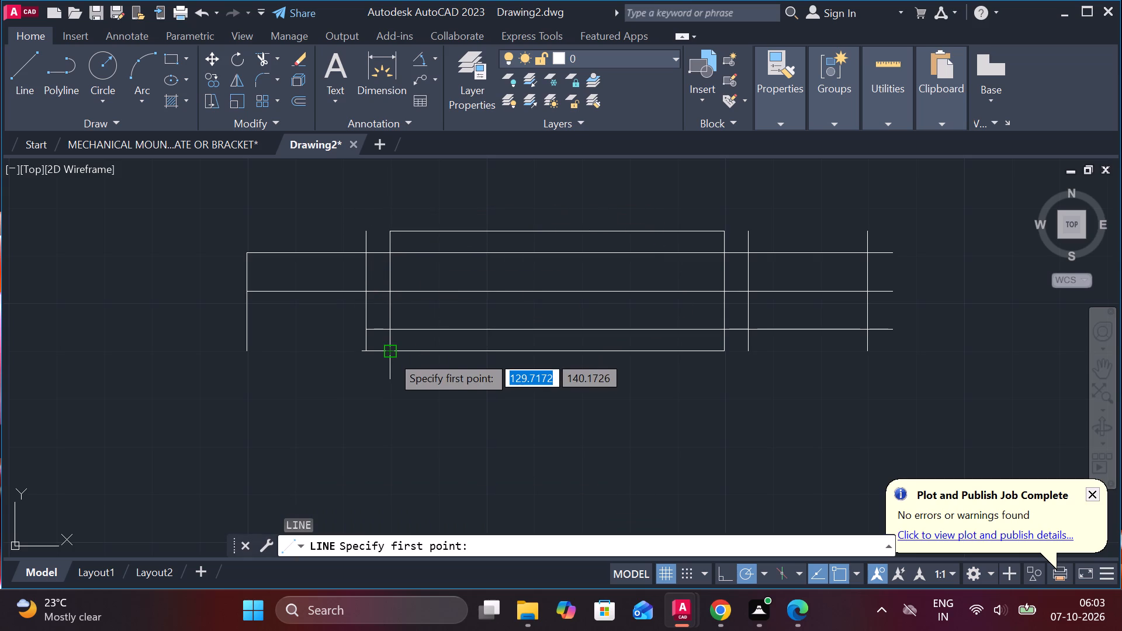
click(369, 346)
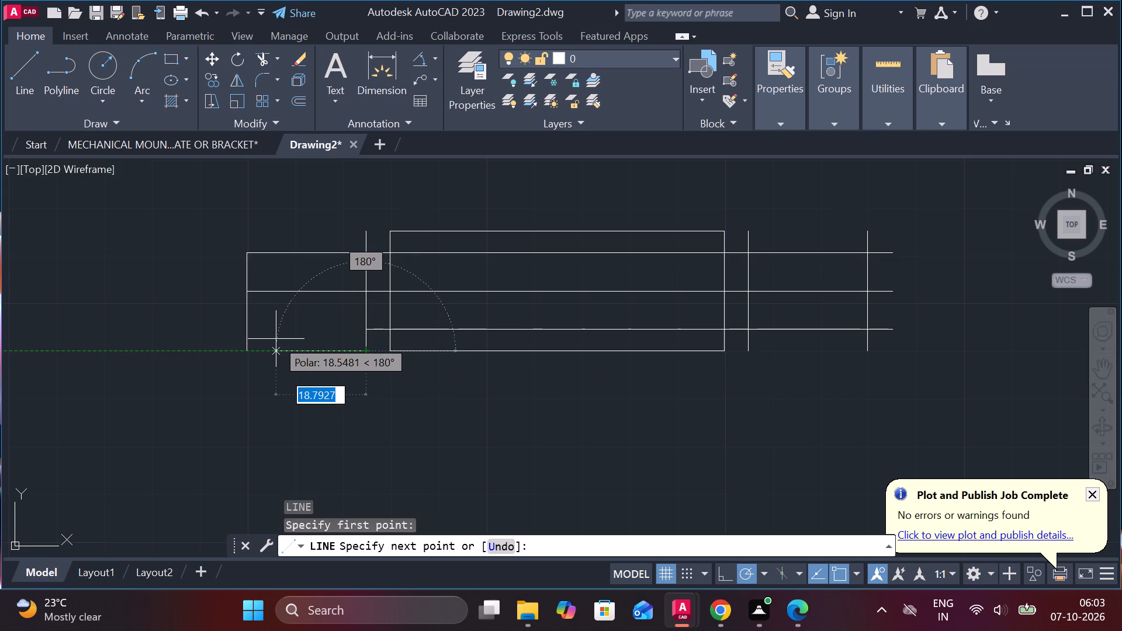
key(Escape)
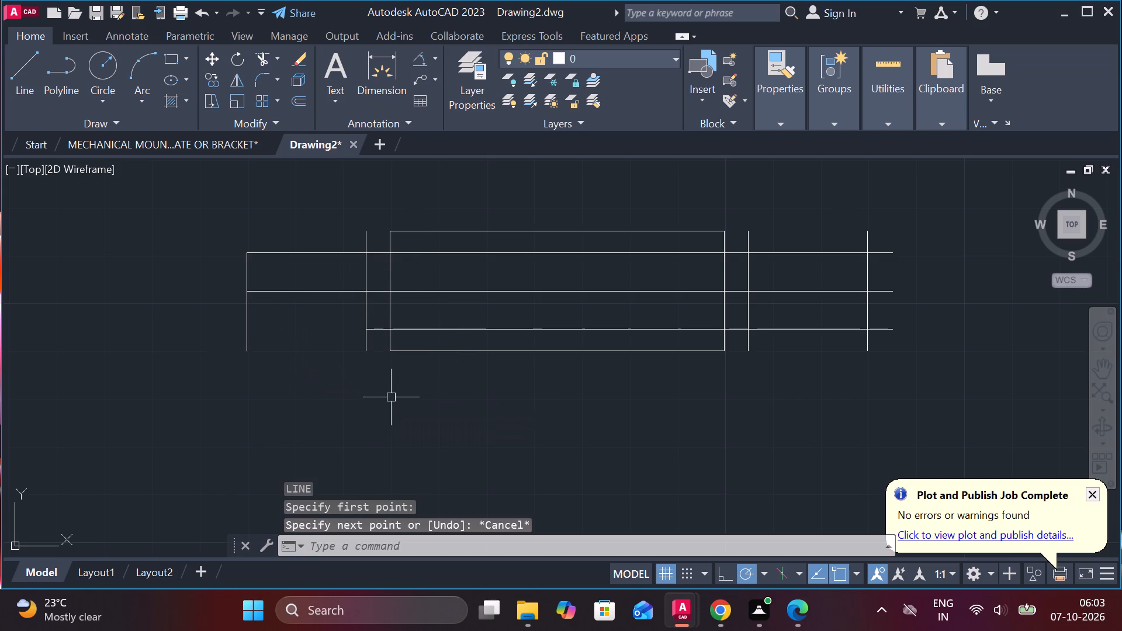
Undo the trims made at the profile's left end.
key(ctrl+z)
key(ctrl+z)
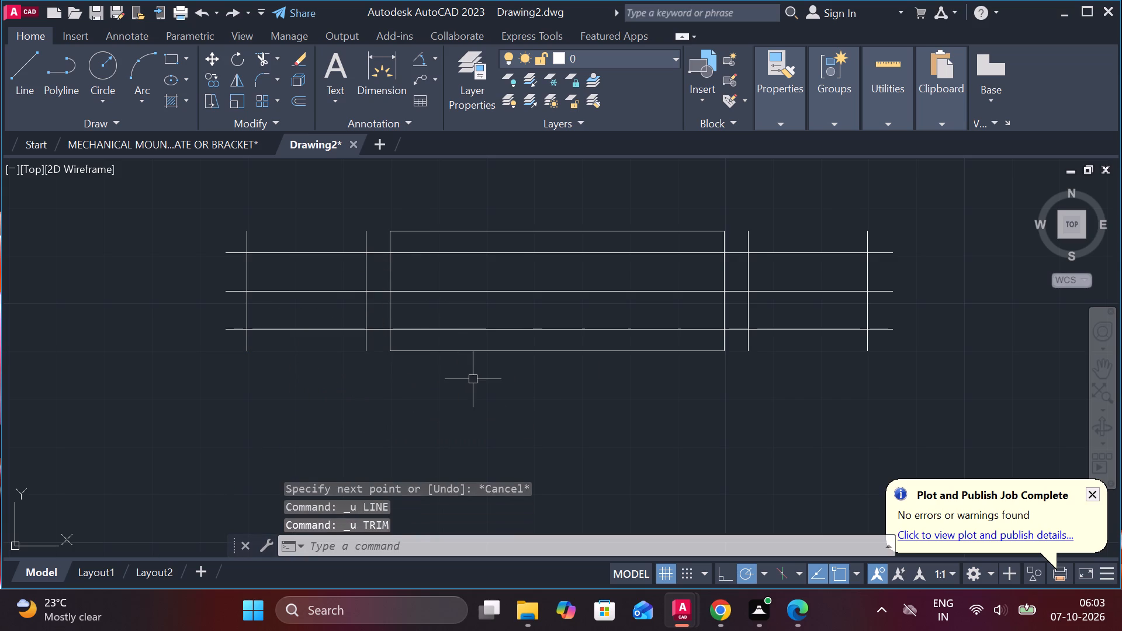
Draw a sloped line from the left inner vertical's lower end to where the outermost left vertical crosses the lower horizontal line.
key(l)
key(Return)
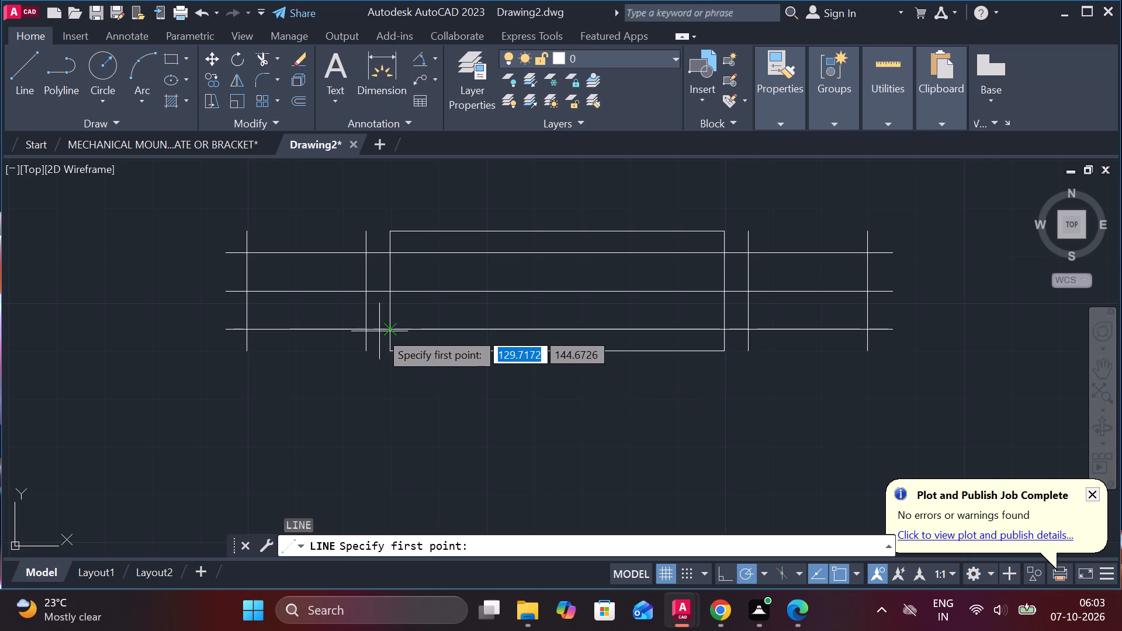
scroll(378, 331, up, 1)
click(361, 361)
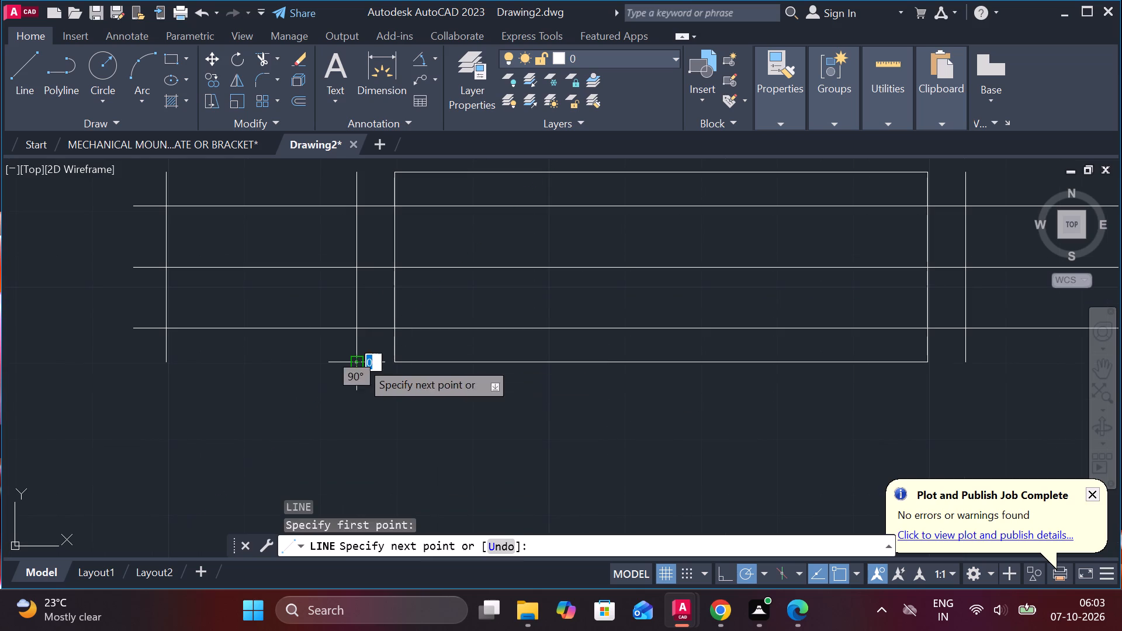
middle_click(437, 407)
scroll(396, 391, down, 1)
middle_drag(349, 434, 451, 452)
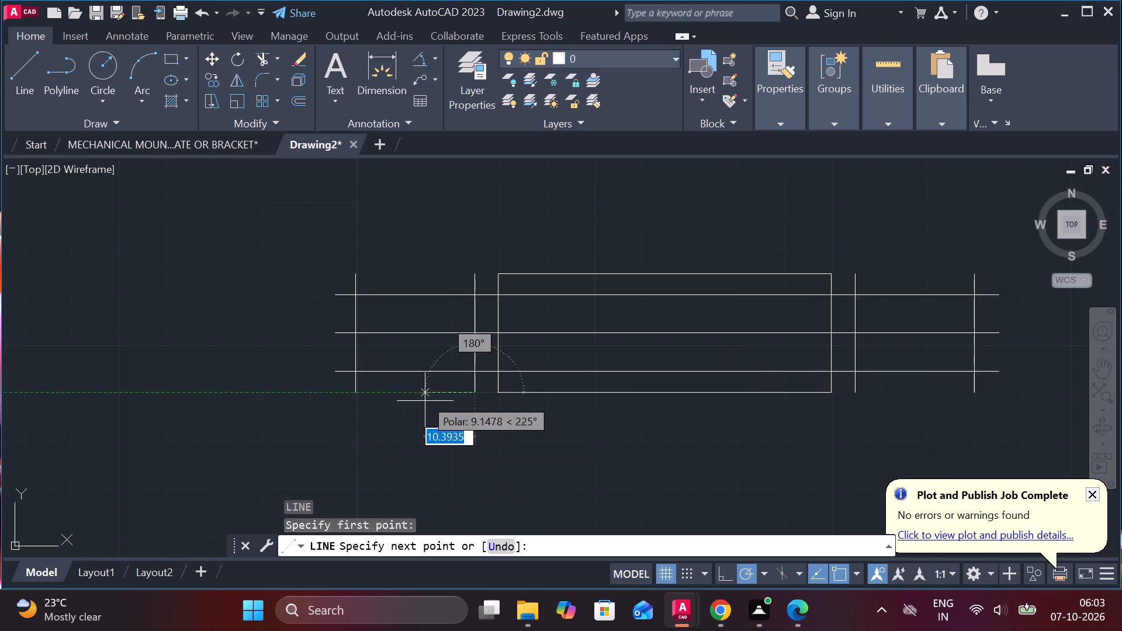
scroll(423, 386, up, 3)
middle_drag(395, 368, 533, 411)
scroll(396, 349, down, 1)
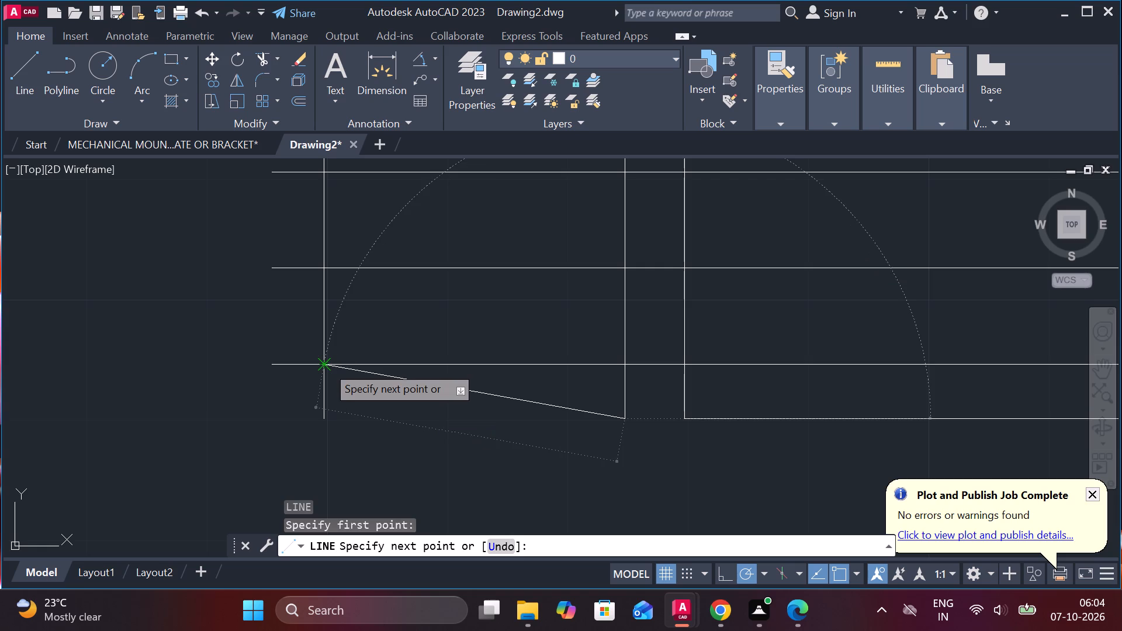
click(326, 365)
key(Escape)
Draw a sloped line from the left inner vertical's upper end to where the outermost left vertical crosses the upper horizontal line.
key(space)
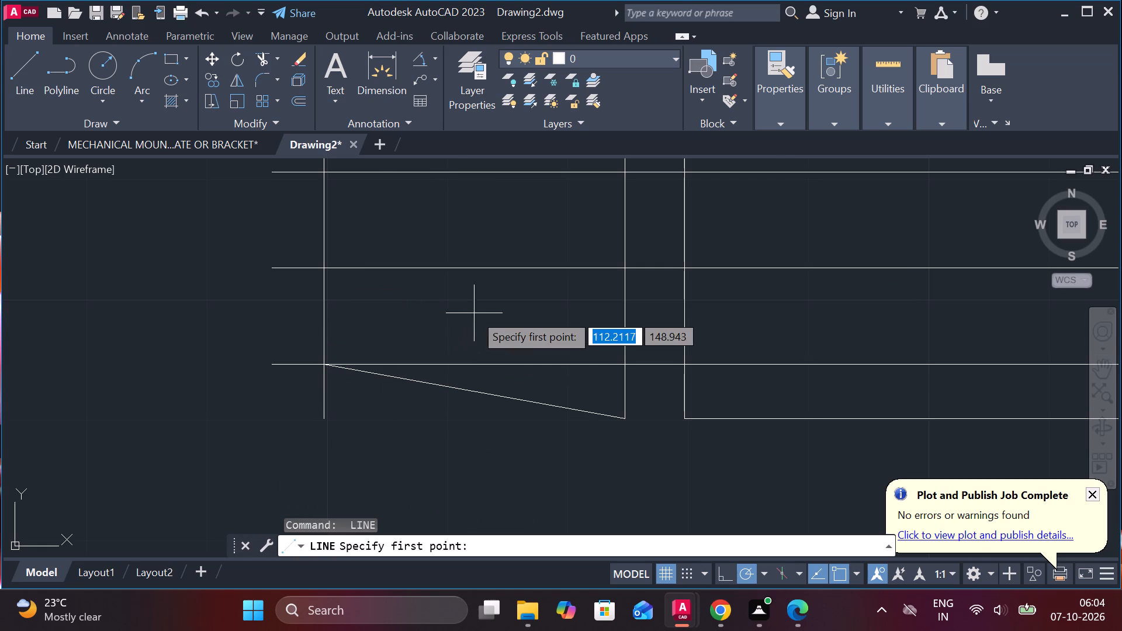
scroll(474, 313, down, 2)
middle_drag(479, 319, 494, 363)
scroll(513, 331, up, 2)
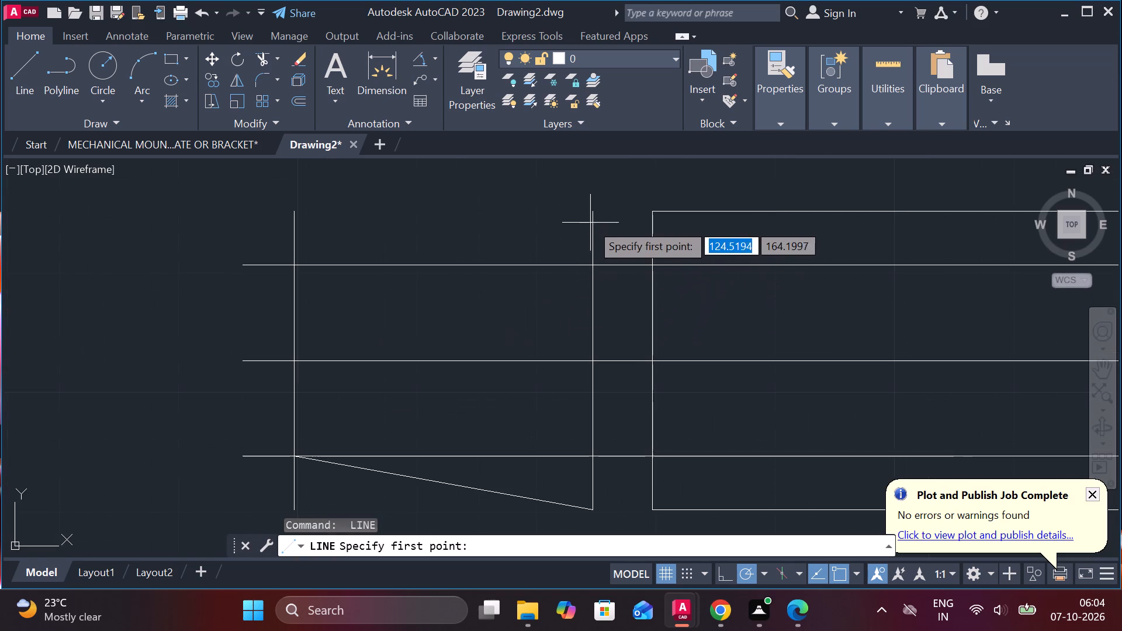
click(591, 222)
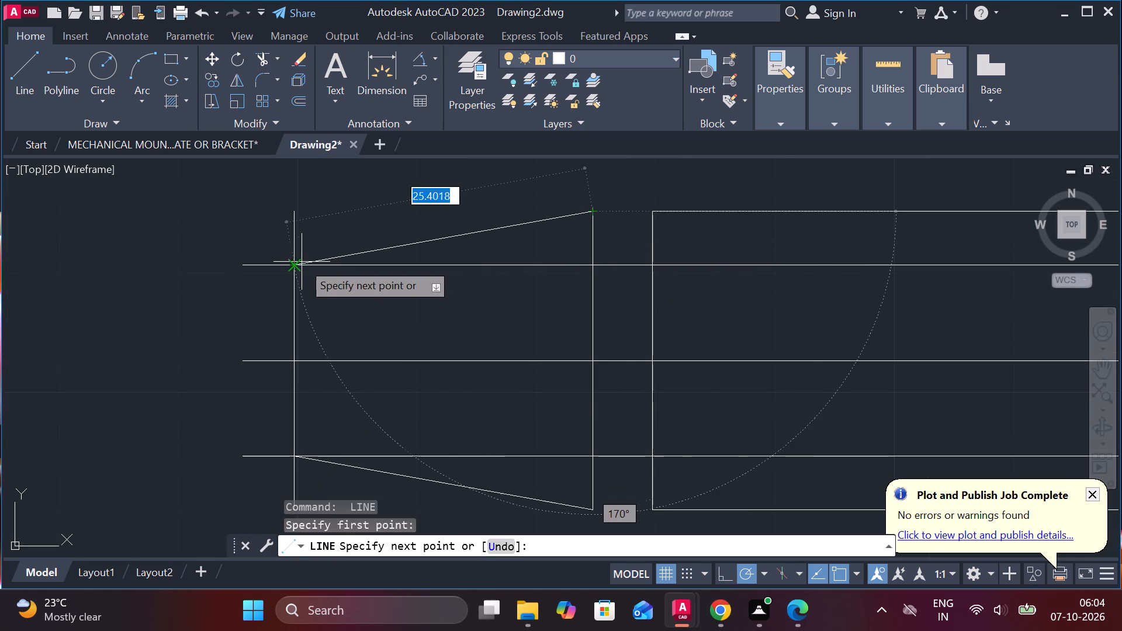
click(299, 265)
key(Escape)
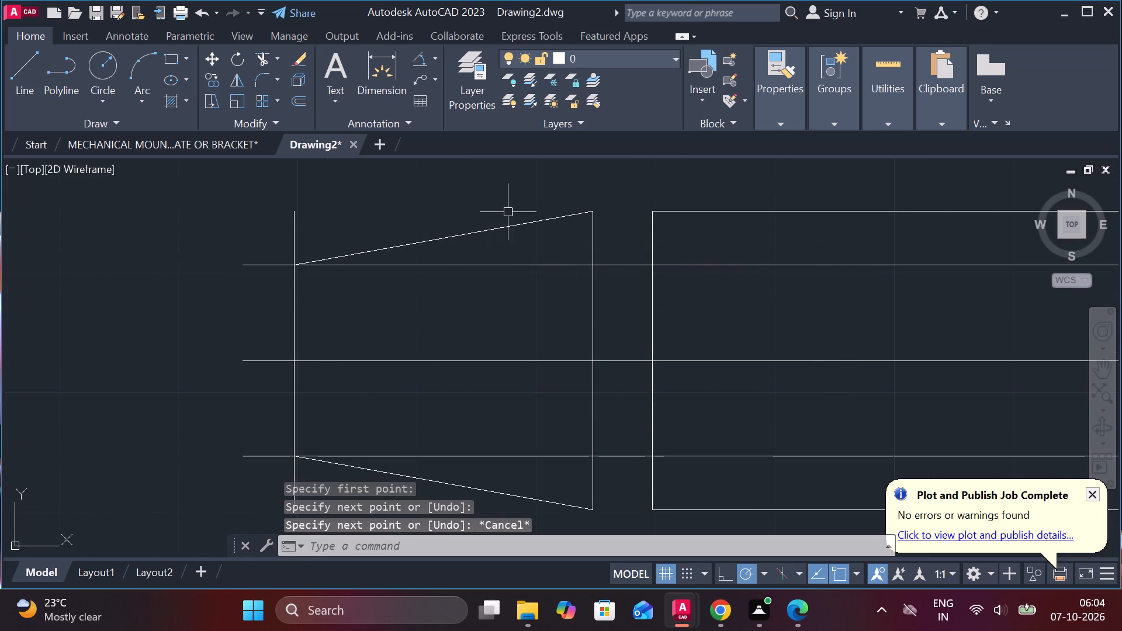
Trim the horizontal lines inside the left taper and all horizontal and vertical overhangs beyond its outline.
text(TR)
key(space)
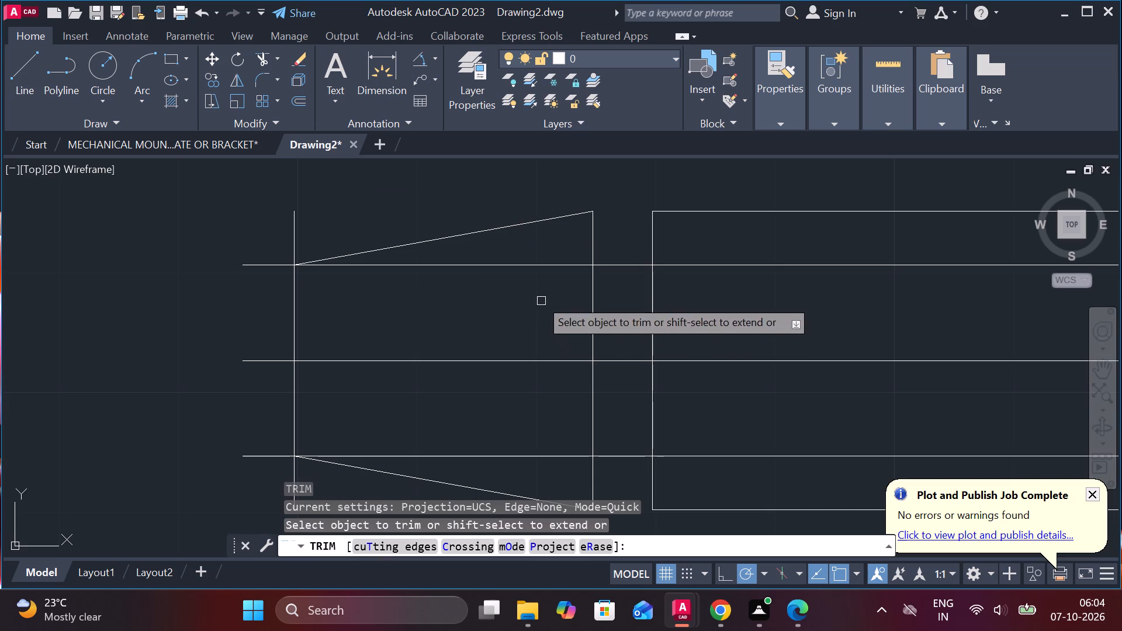
drag(545, 242, 504, 463)
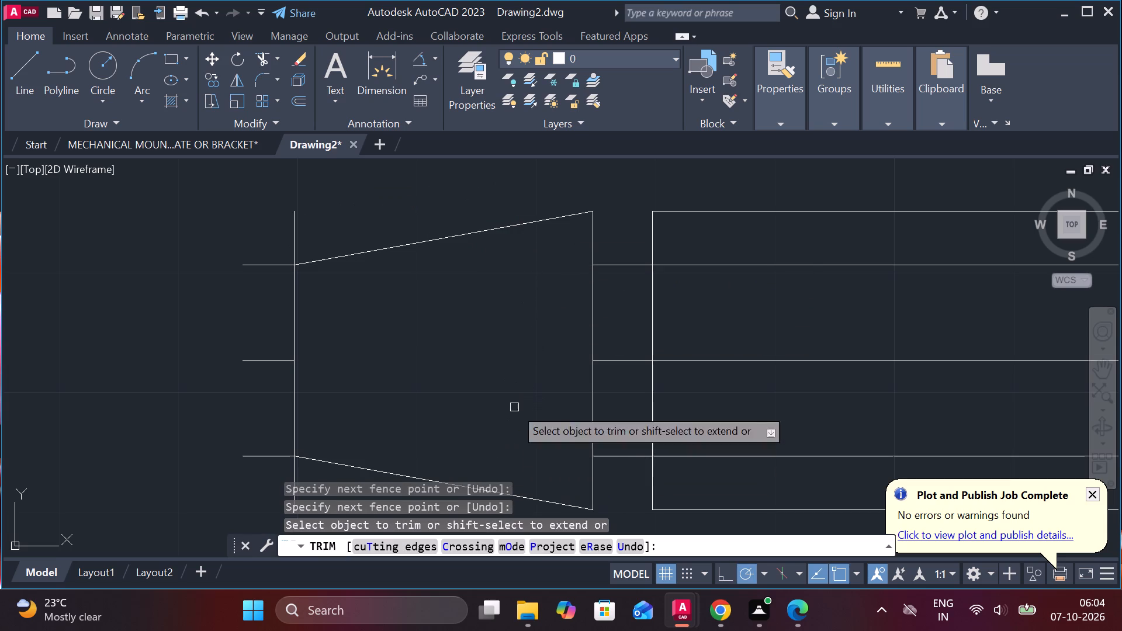
click(297, 240)
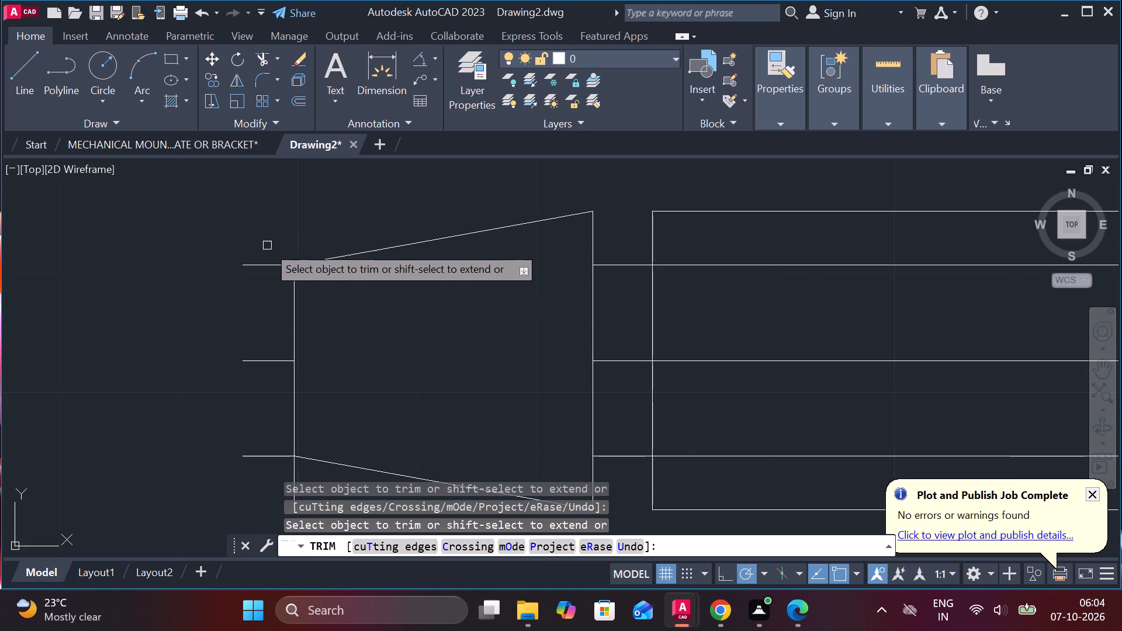
drag(267, 245, 289, 471)
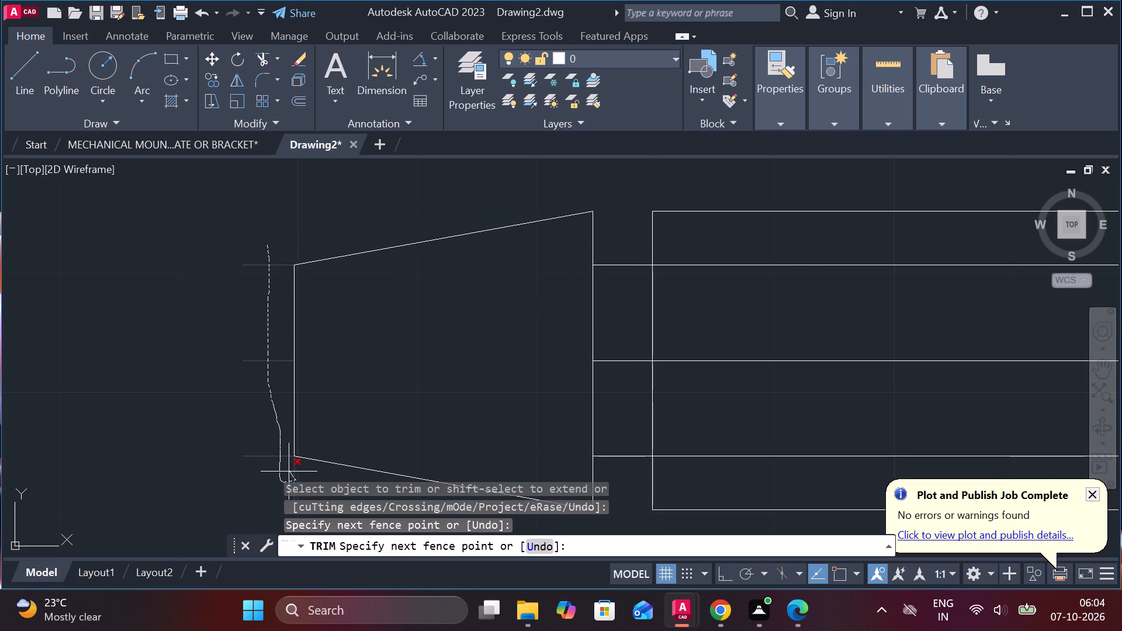
drag(289, 471, 311, 470)
scroll(258, 304, down, 2)
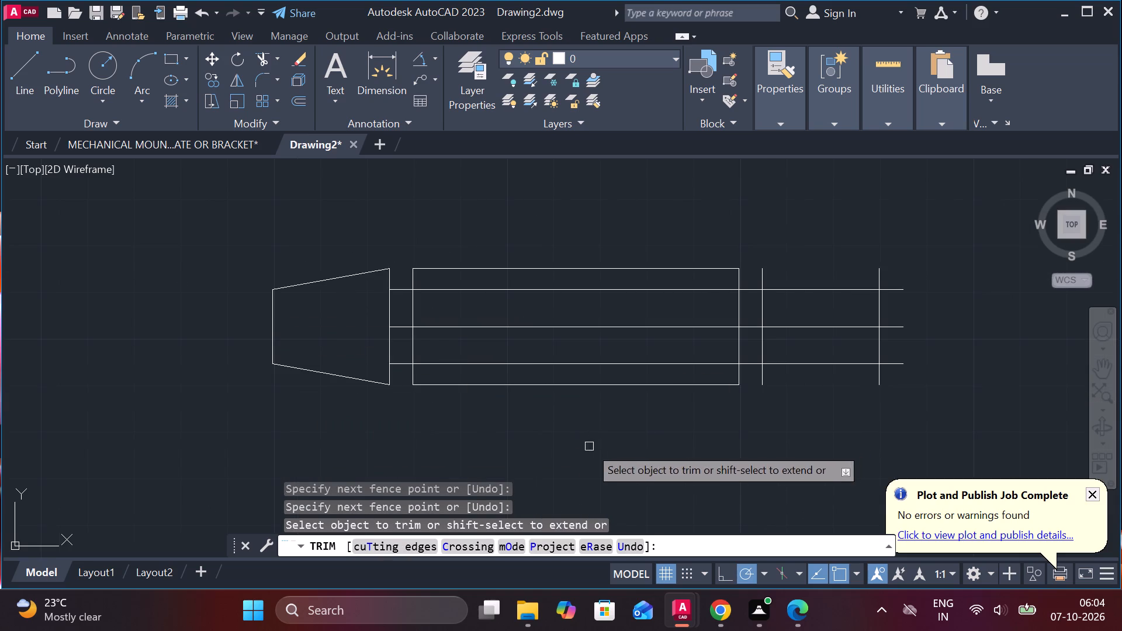
Trim the line overhangs around the outermost right vertical and the centre line within the right end section.
scroll(615, 401, up, 1)
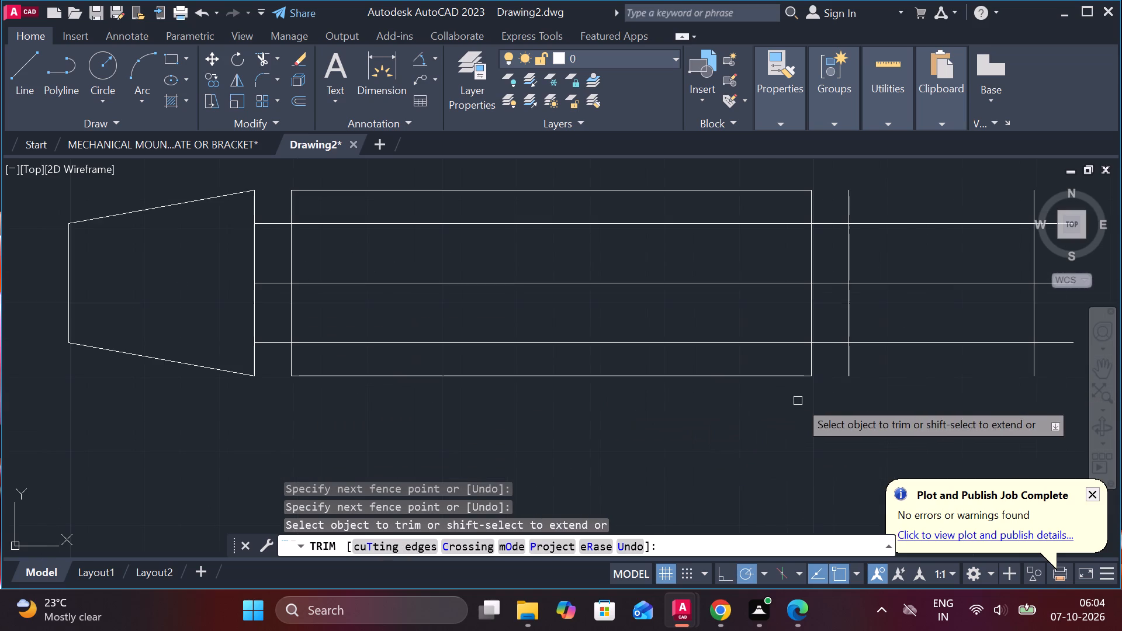
middle_drag(754, 408, 633, 443)
scroll(652, 417, down, 1)
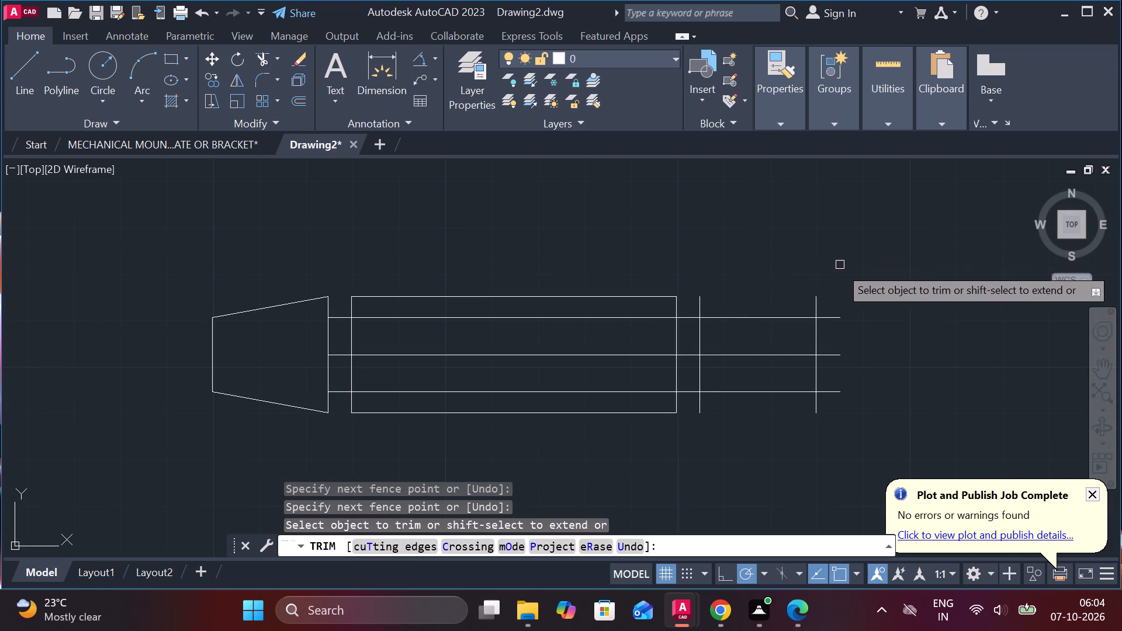
click(815, 308)
click(823, 320)
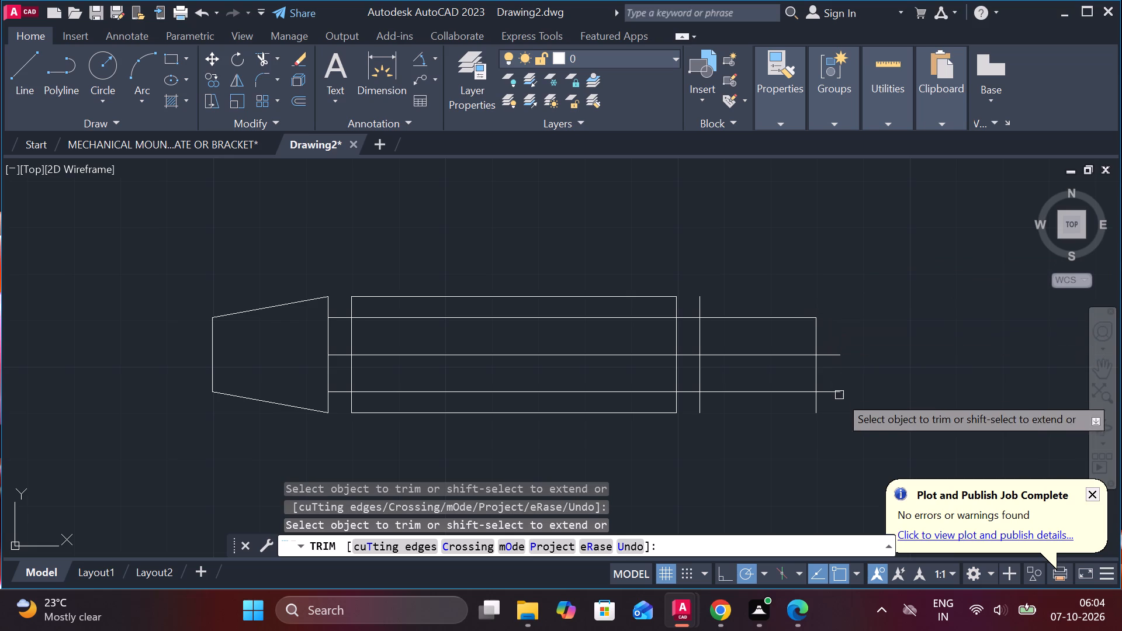
click(828, 390)
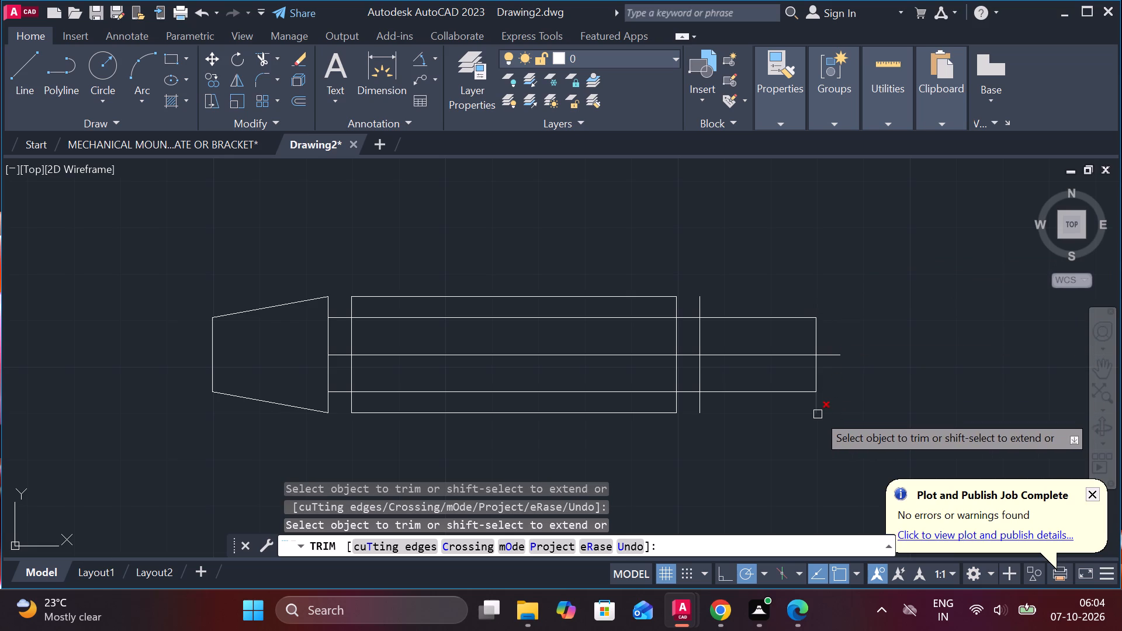
click(818, 414)
click(828, 347)
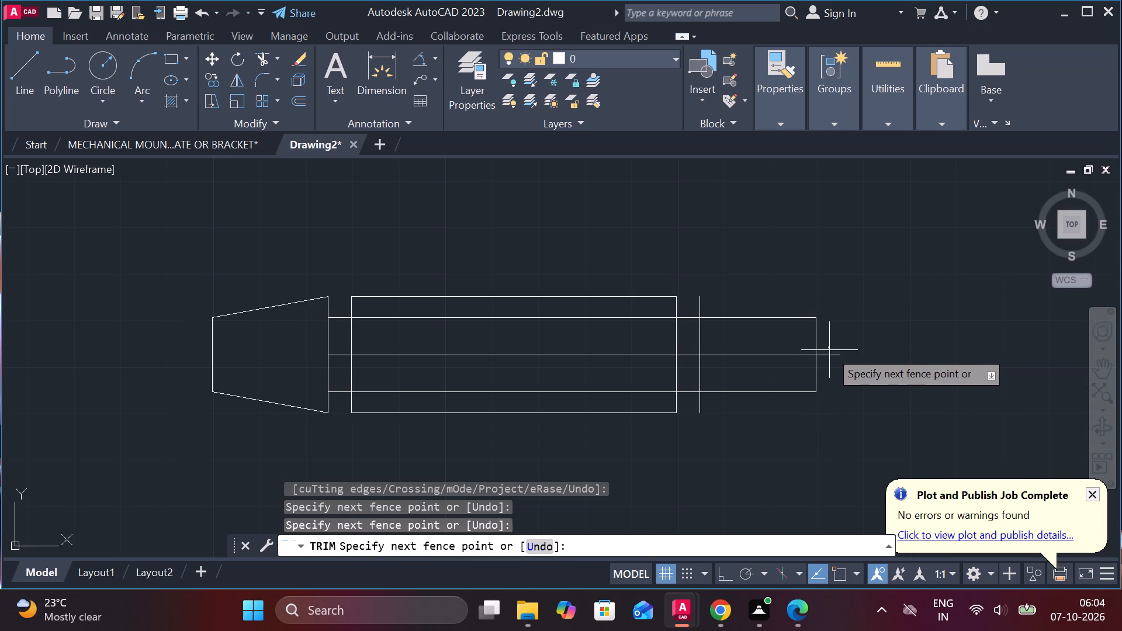
click(832, 365)
click(737, 353)
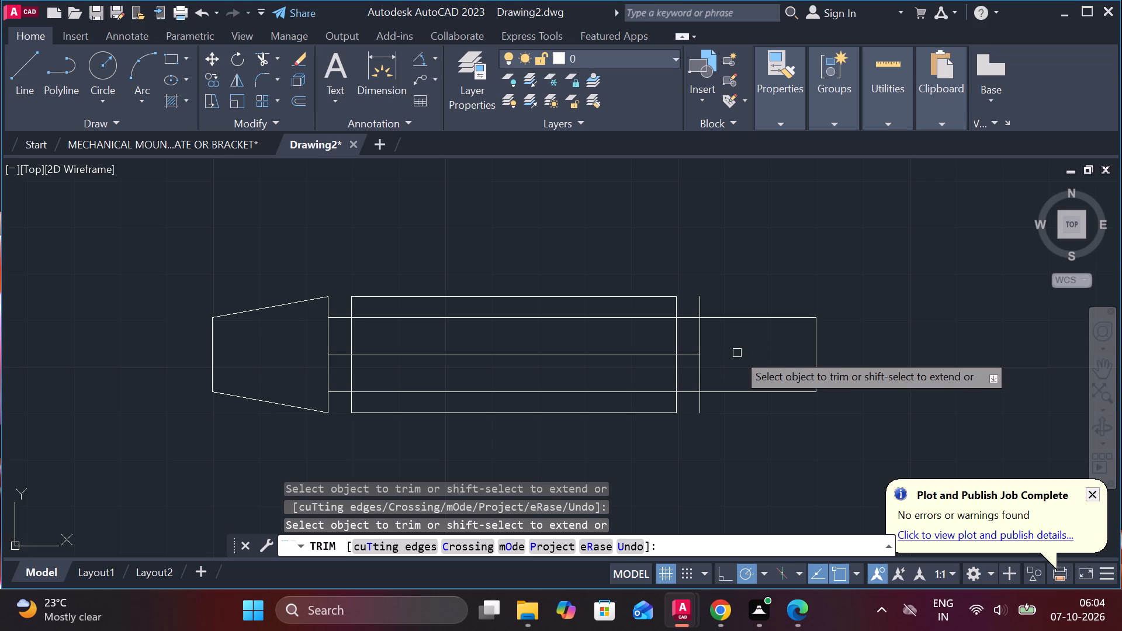
key(Escape)
Draw the upper and lower sloped lines from the right inner vertical's ends to the corners of the right end face.
key(l)
key(Return)
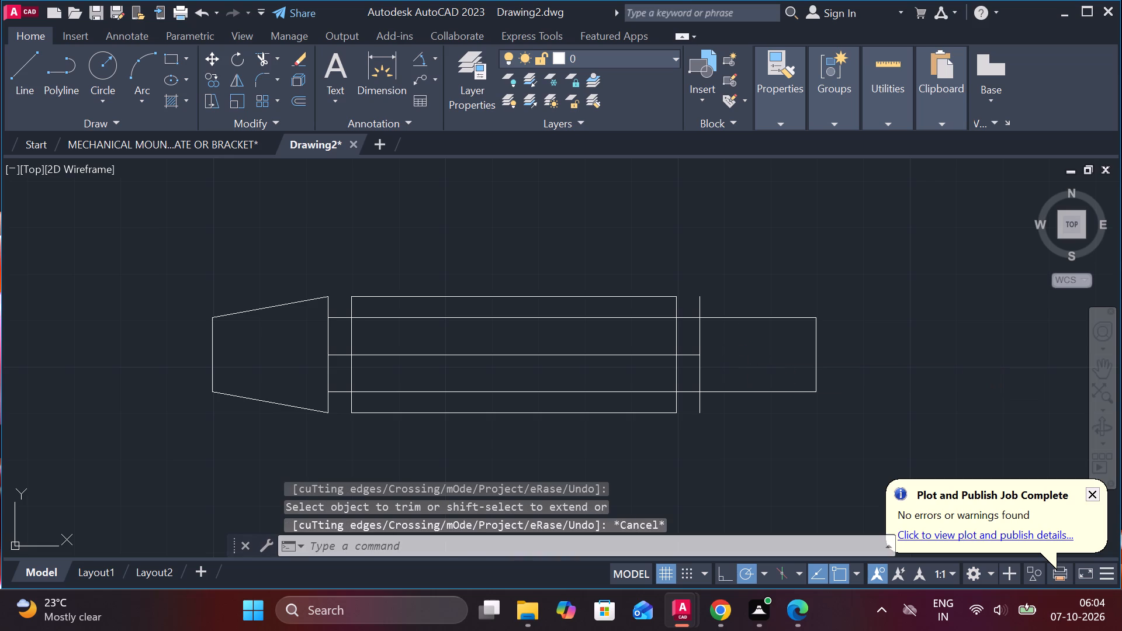
click(701, 300)
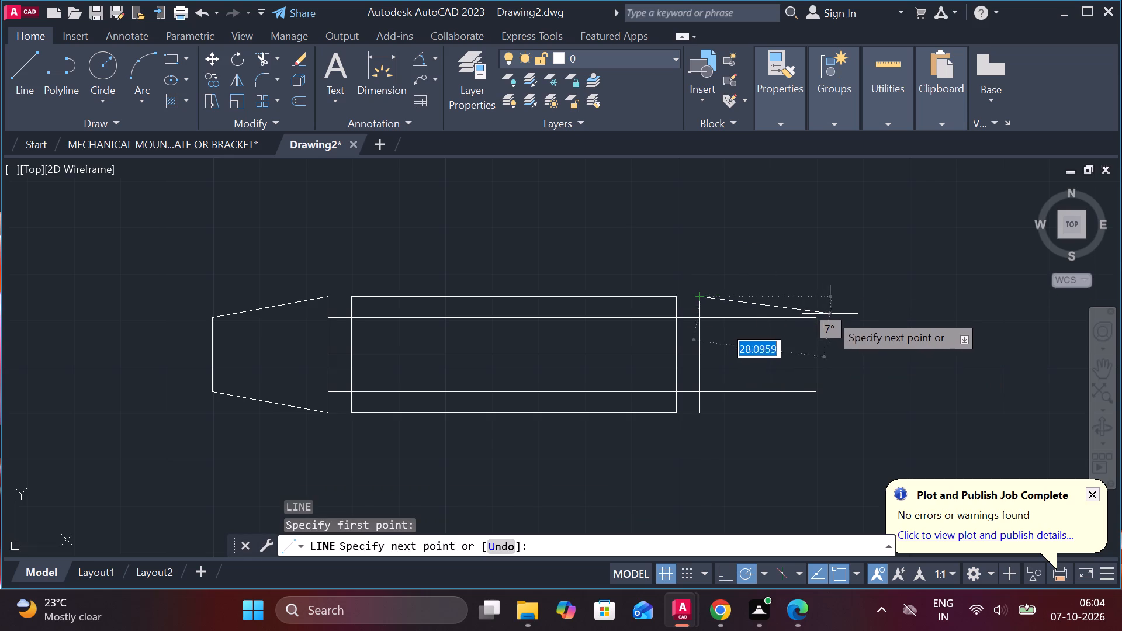
click(810, 317)
key(space)
key(space)
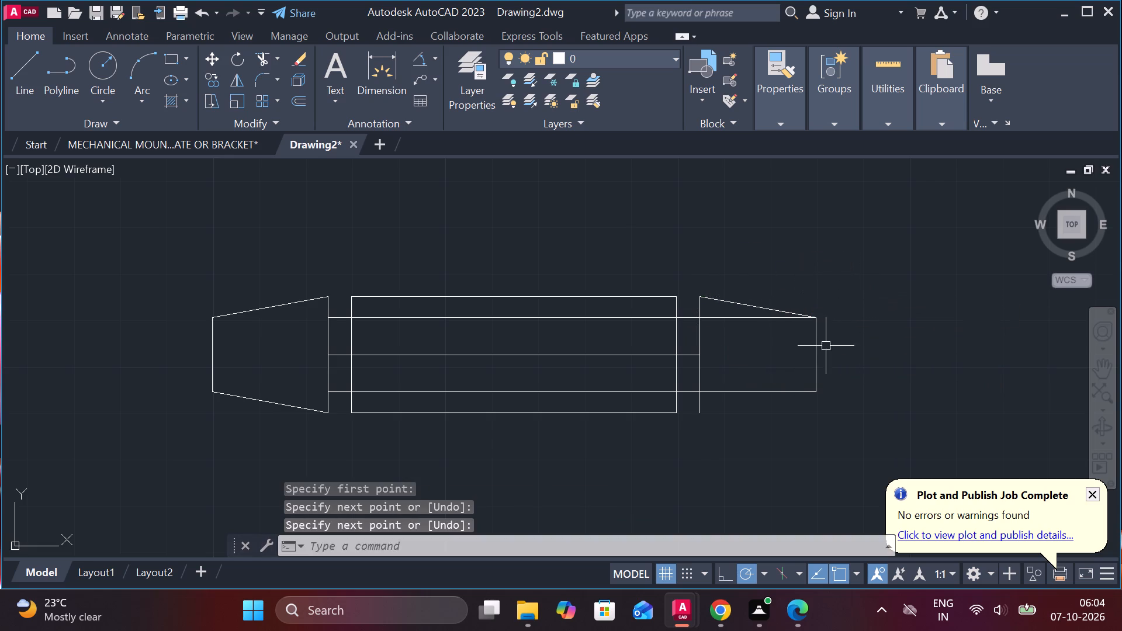
click(701, 414)
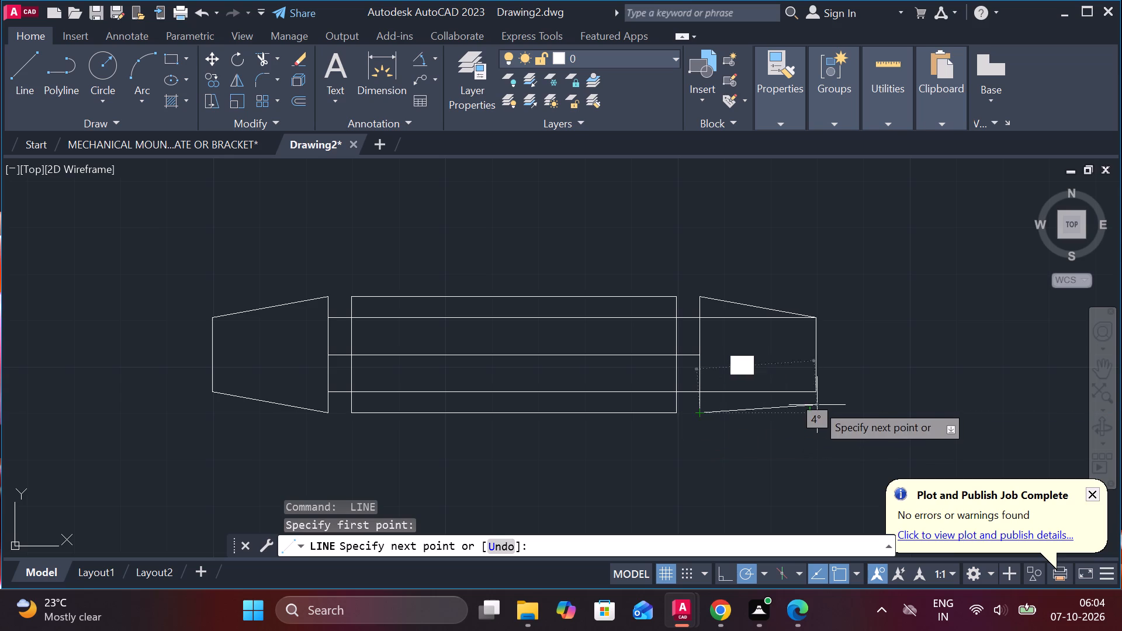
click(813, 396)
key(Escape)
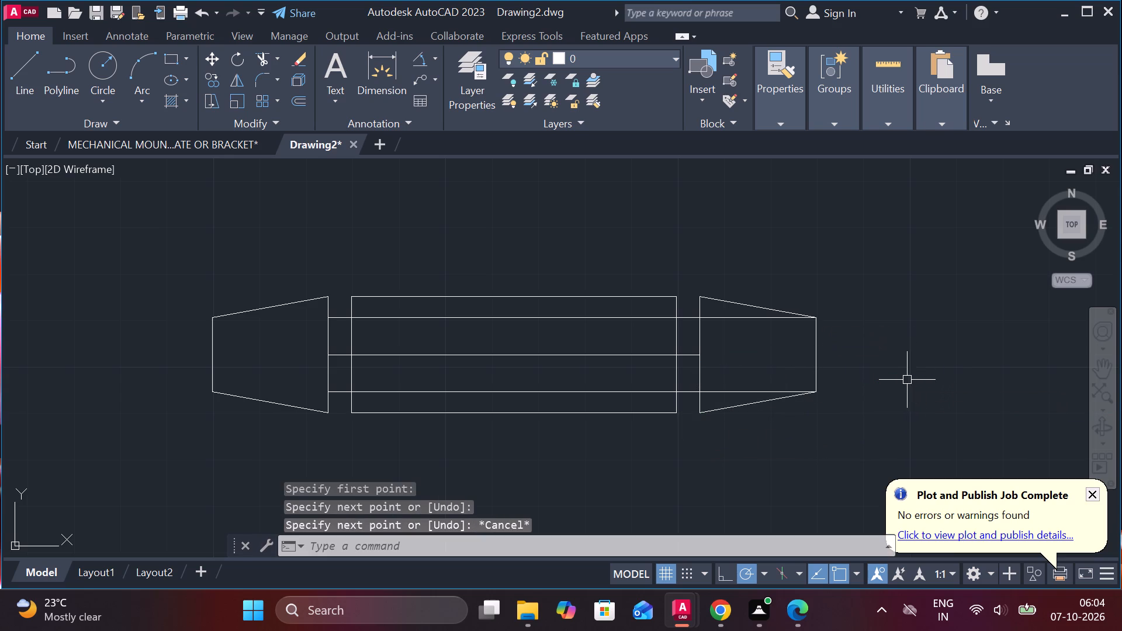
Trim the two horizontal lines inside the right taper and the three horizontal lines inside the central body.
text(TR)
key(space)
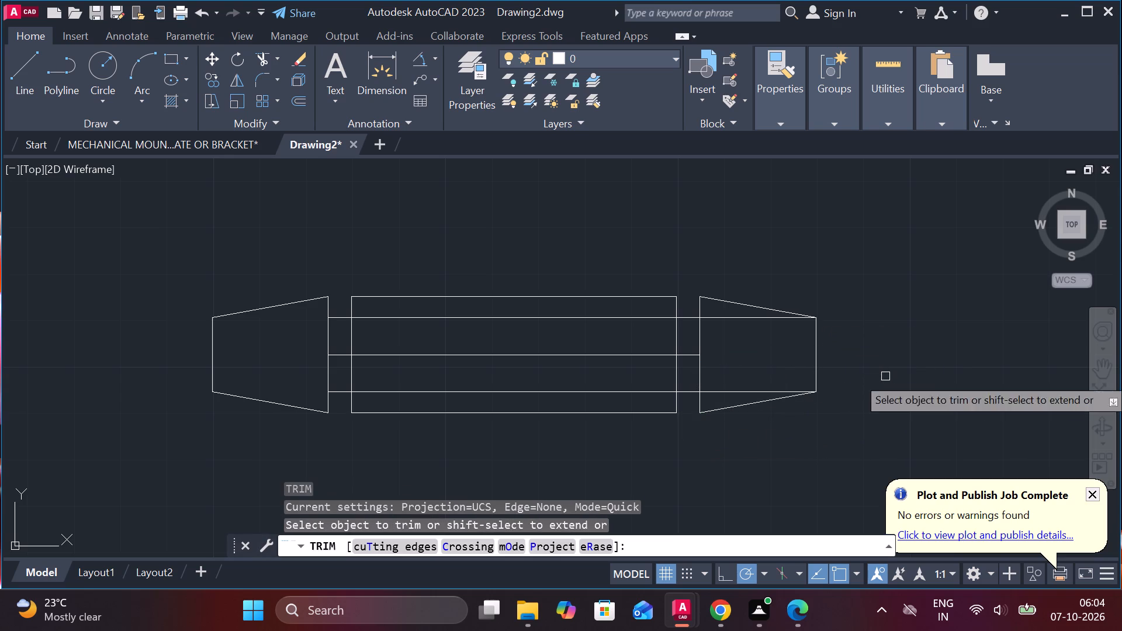
click(739, 322)
click(737, 389)
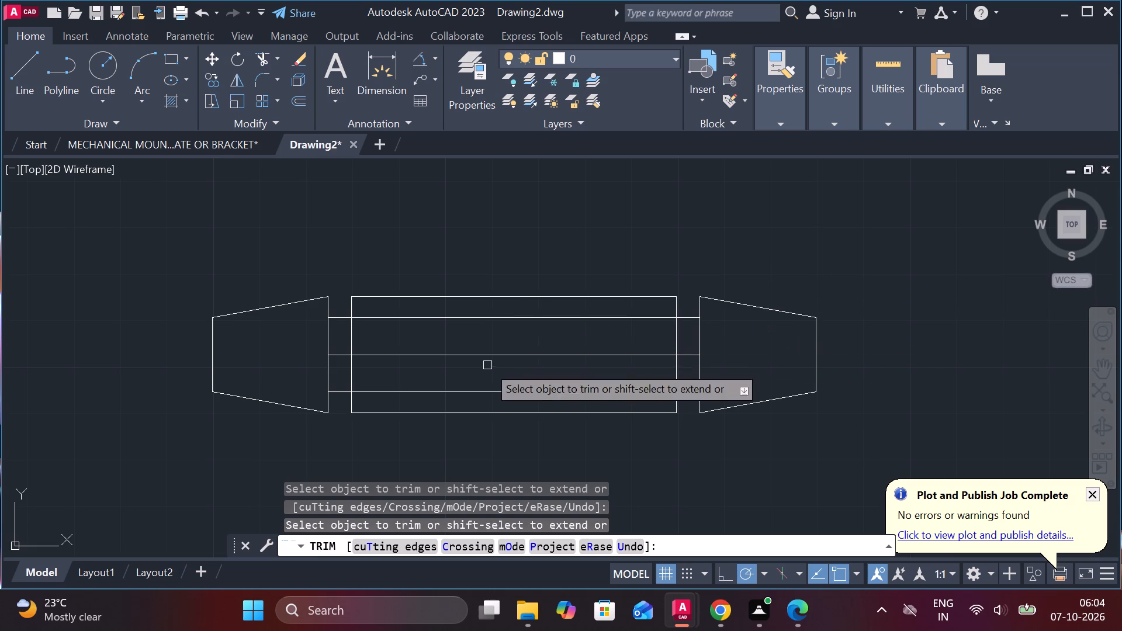
drag(380, 308, 471, 397)
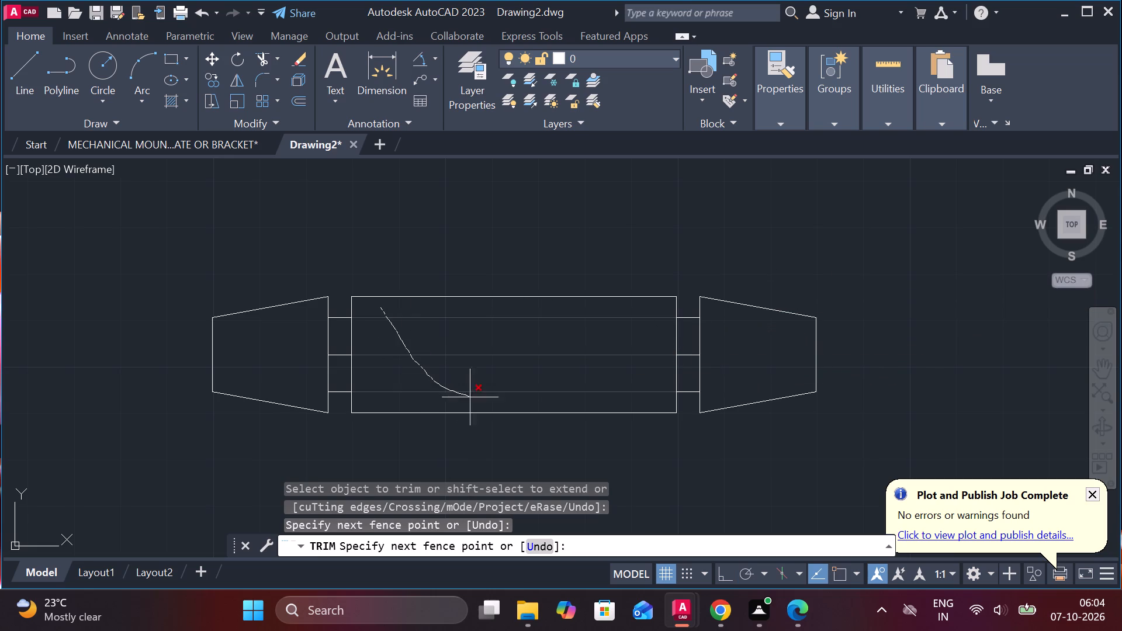
drag(471, 397, 528, 406)
middle_drag(557, 245, 641, 252)
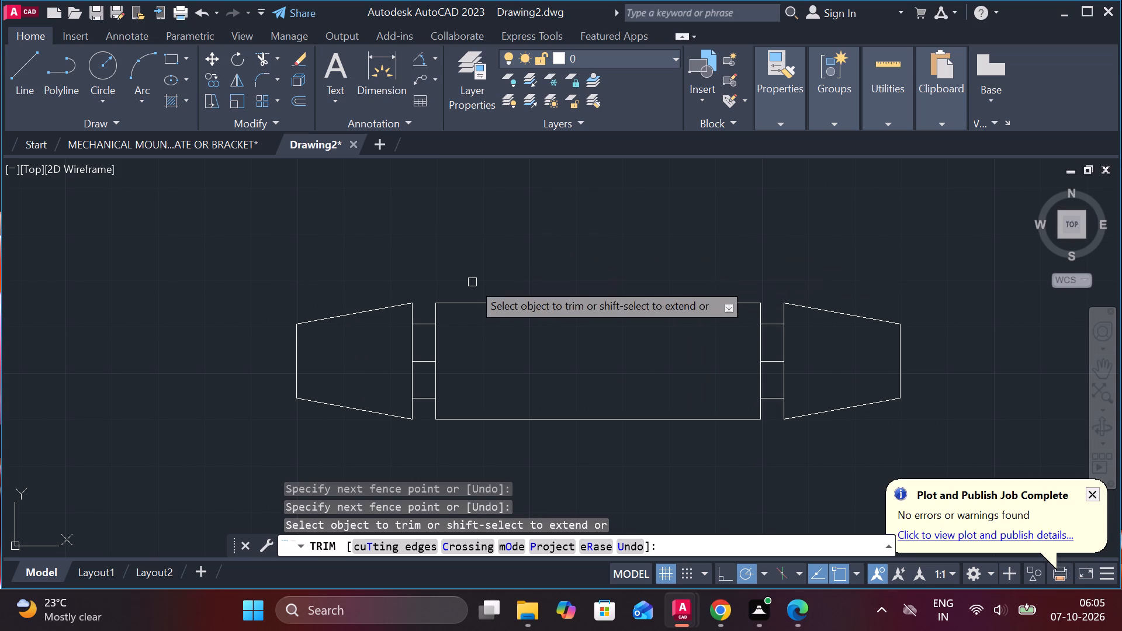
key(Escape)
key(Escape)
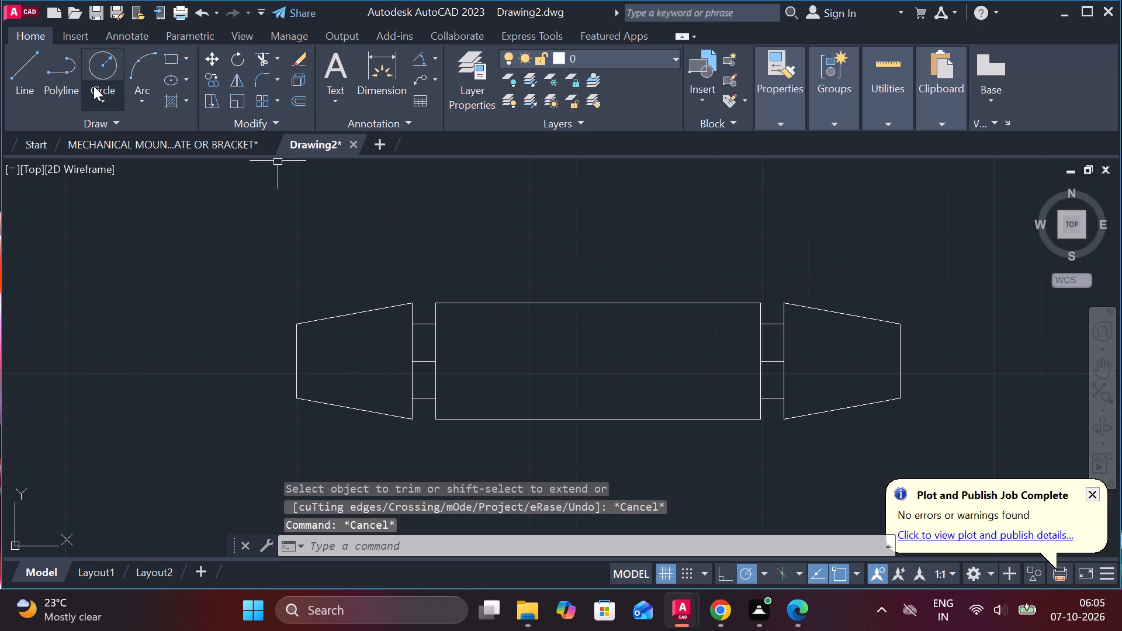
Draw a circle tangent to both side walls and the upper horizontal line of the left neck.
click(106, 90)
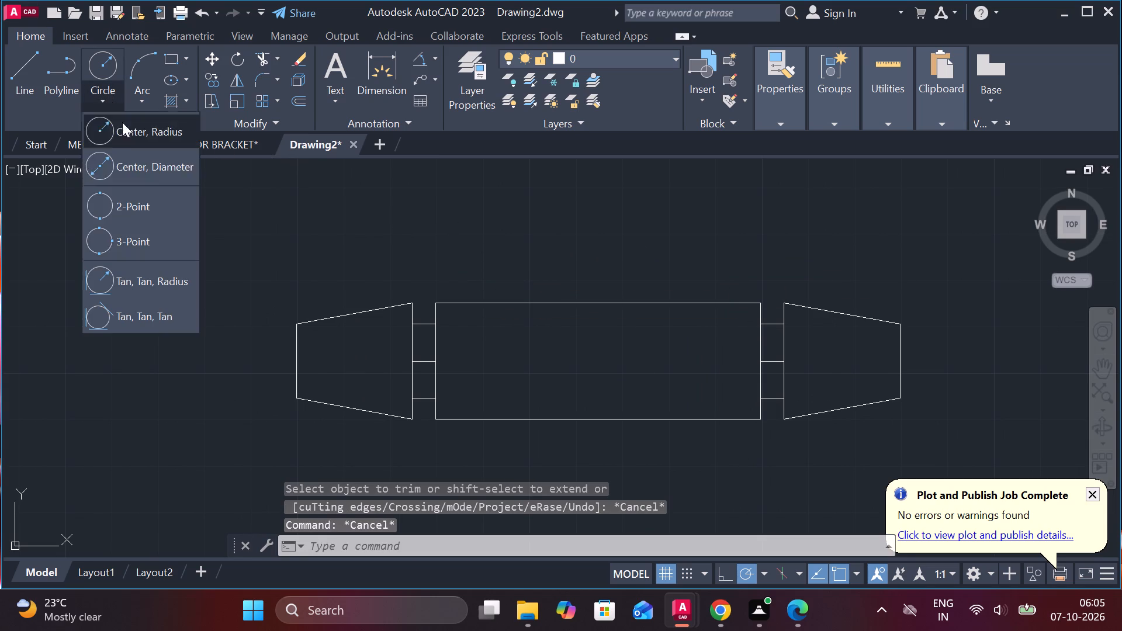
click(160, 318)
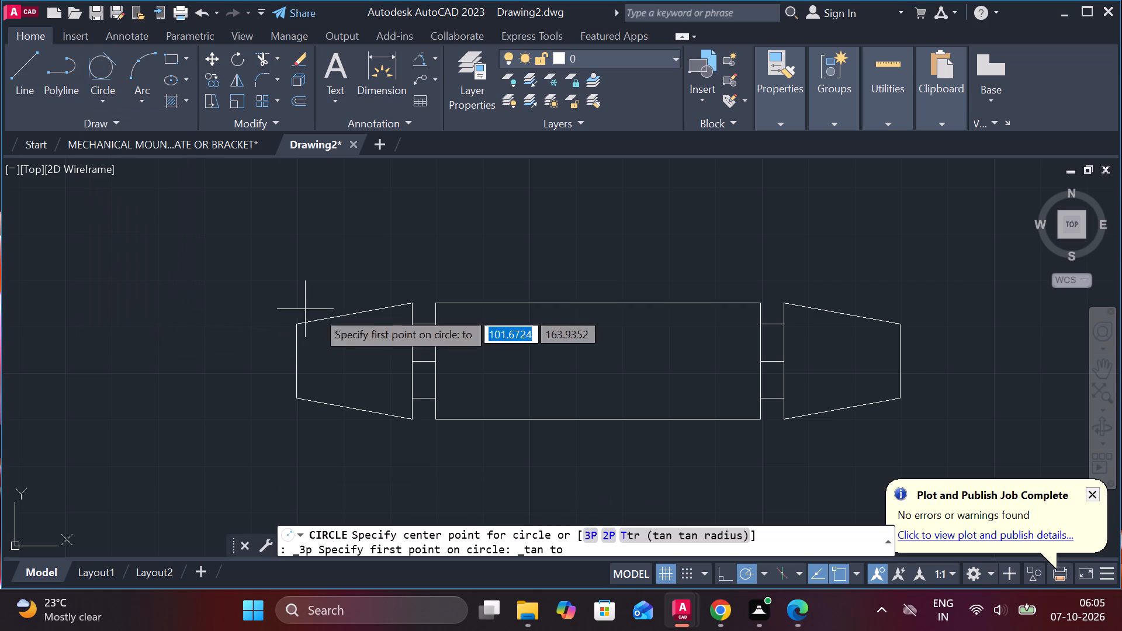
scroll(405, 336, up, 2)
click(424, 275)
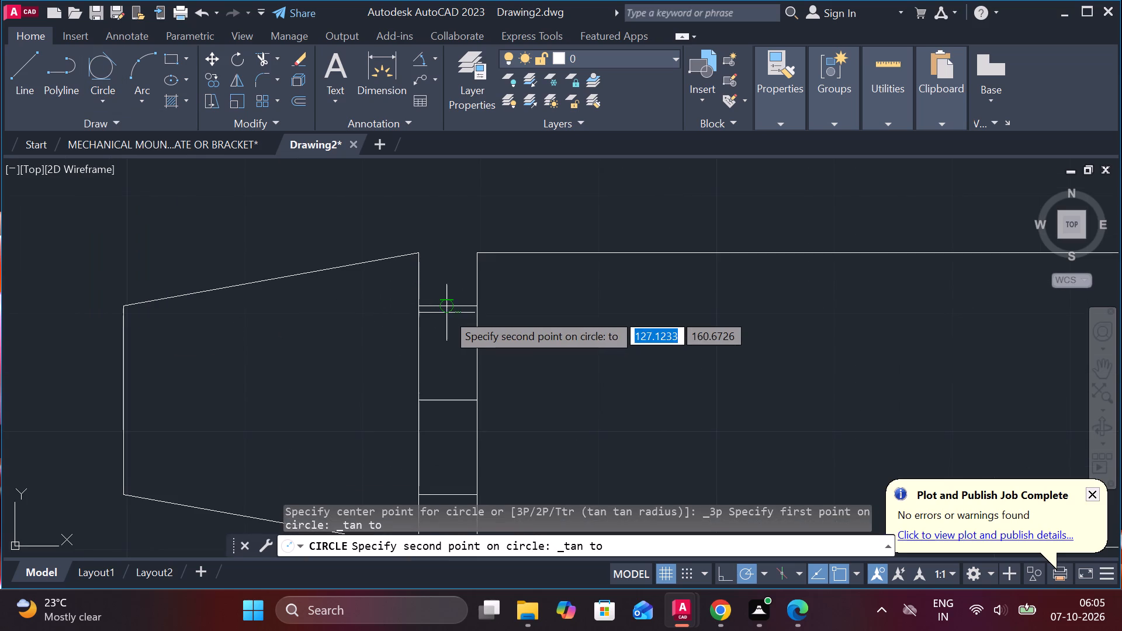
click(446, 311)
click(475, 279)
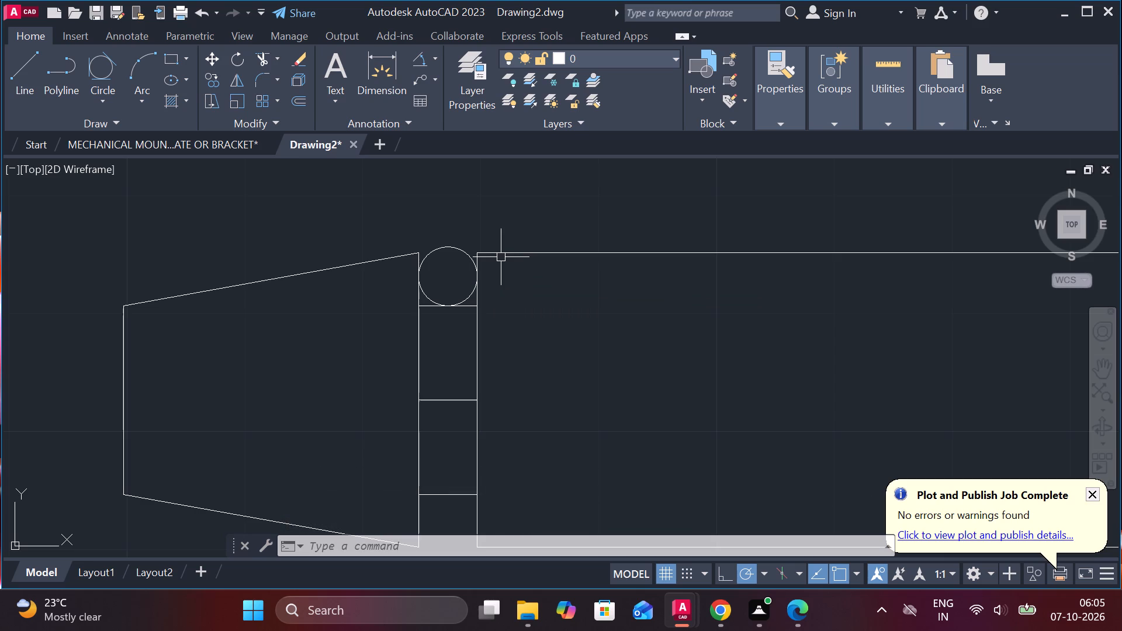
Check the radius of the tangent circle at the left neck using a radius dimension.
click(433, 60)
click(452, 240)
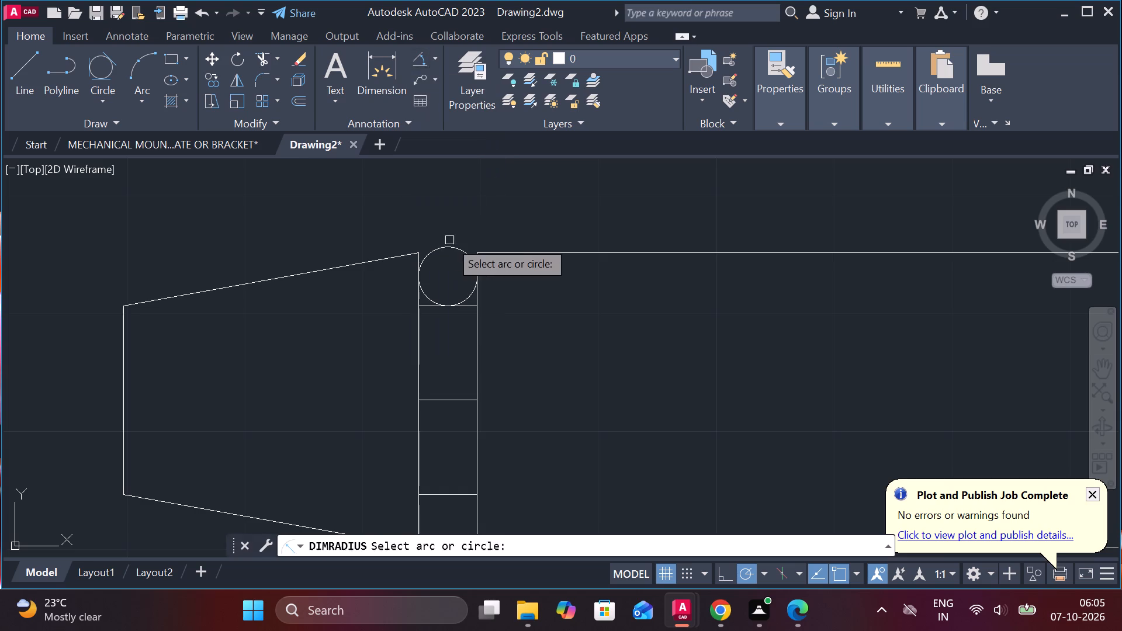
click(448, 250)
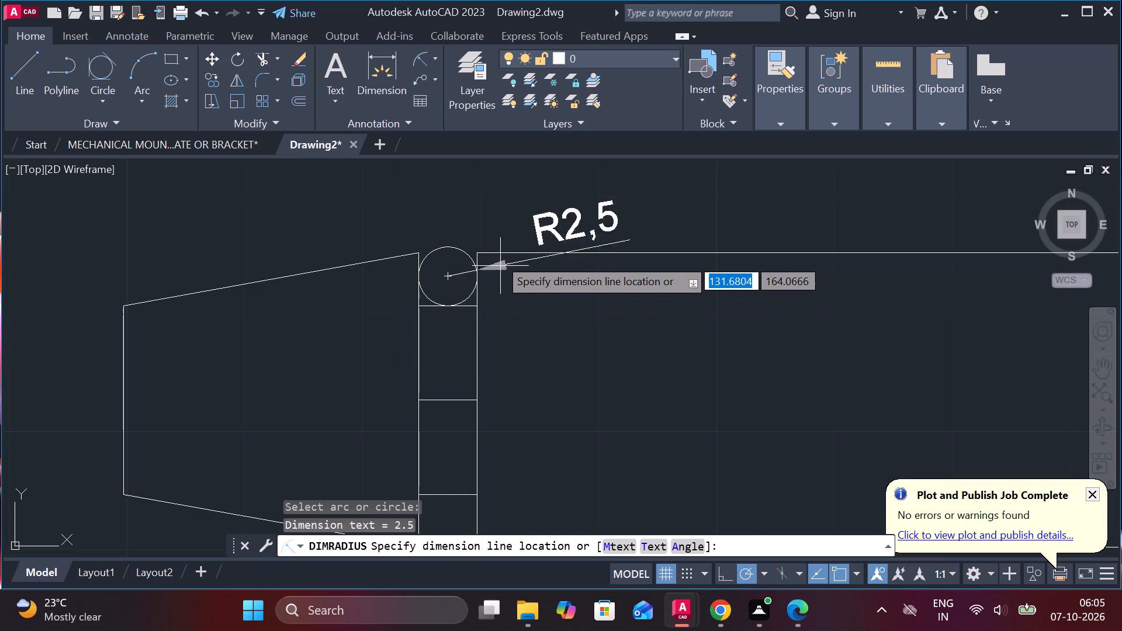
key(Escape)
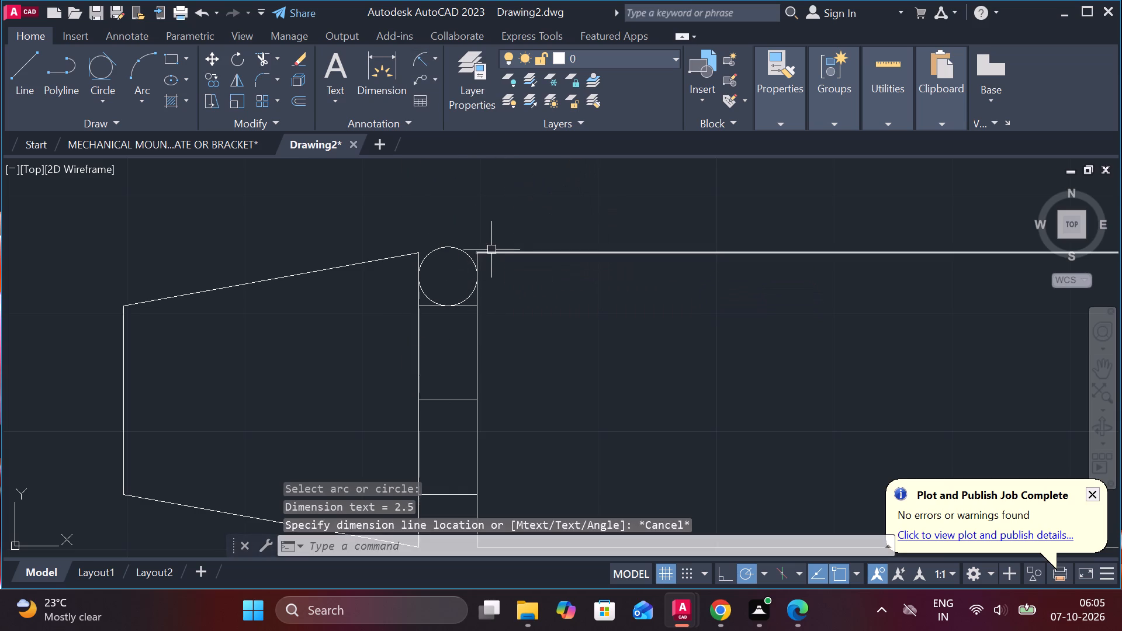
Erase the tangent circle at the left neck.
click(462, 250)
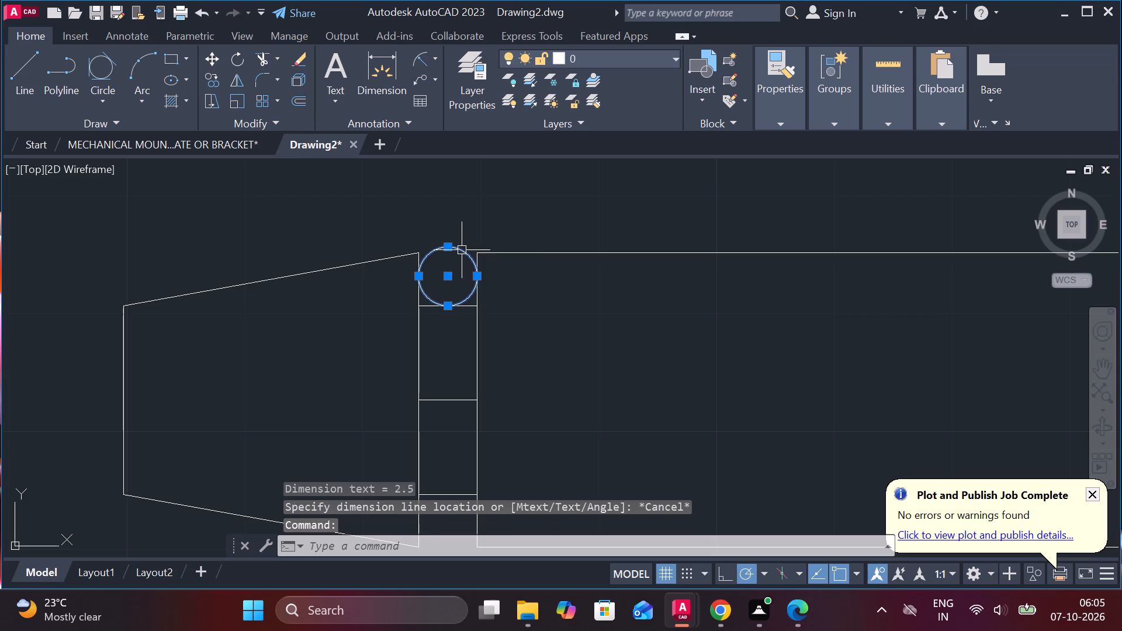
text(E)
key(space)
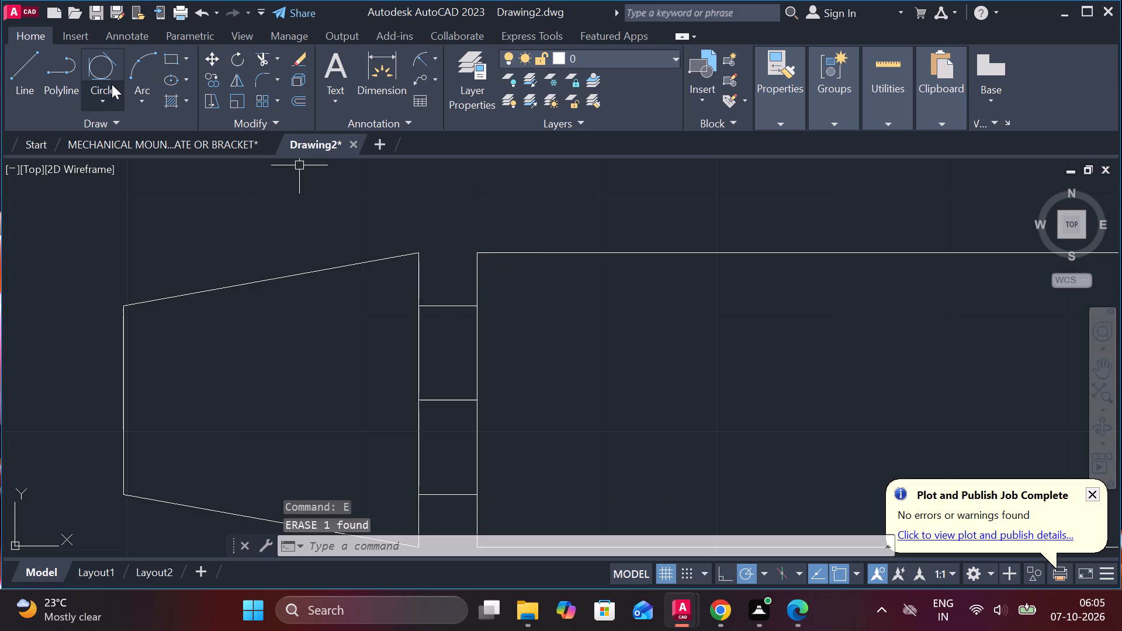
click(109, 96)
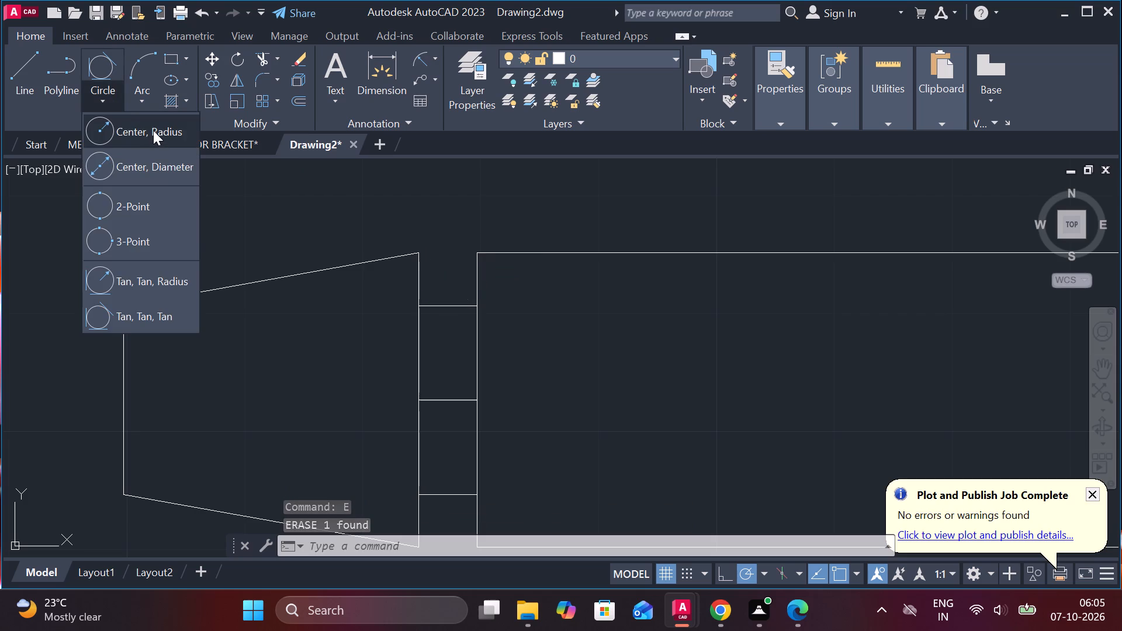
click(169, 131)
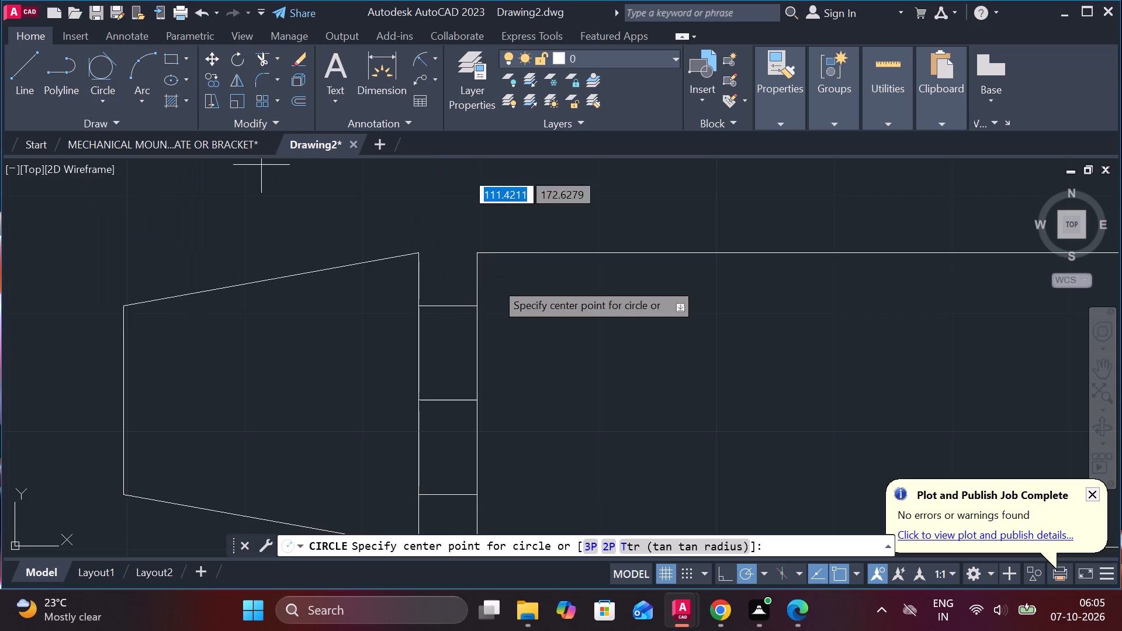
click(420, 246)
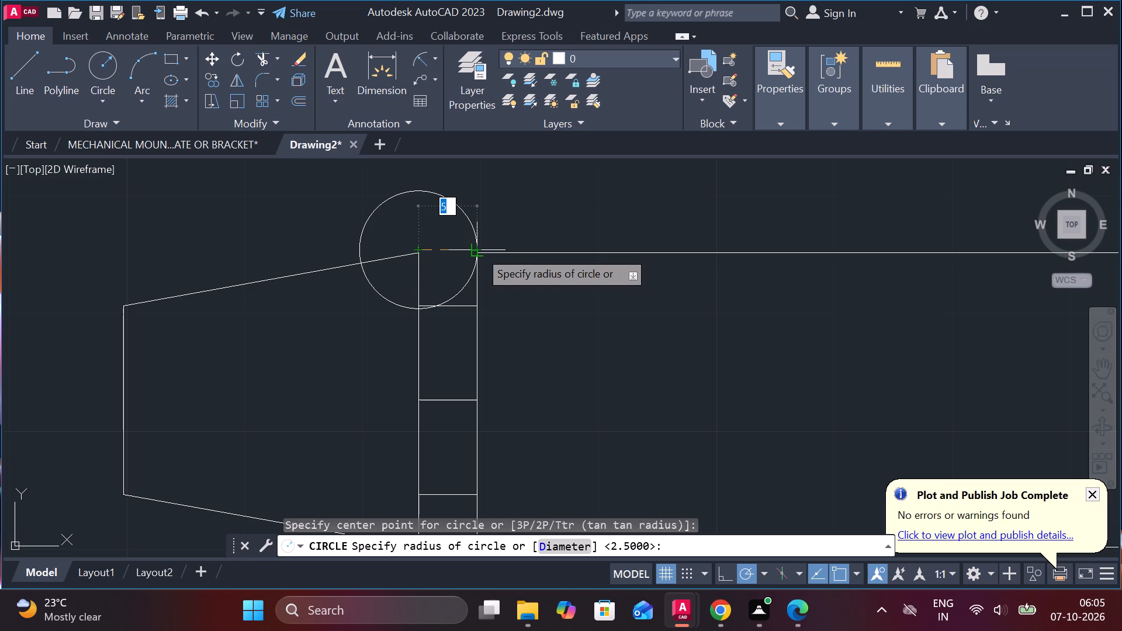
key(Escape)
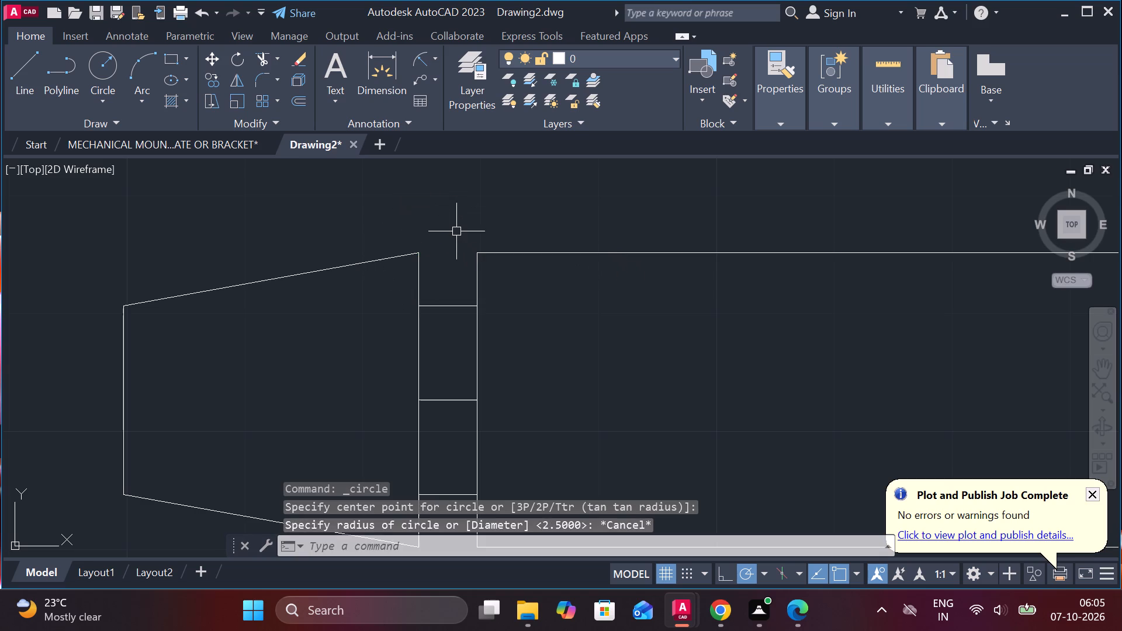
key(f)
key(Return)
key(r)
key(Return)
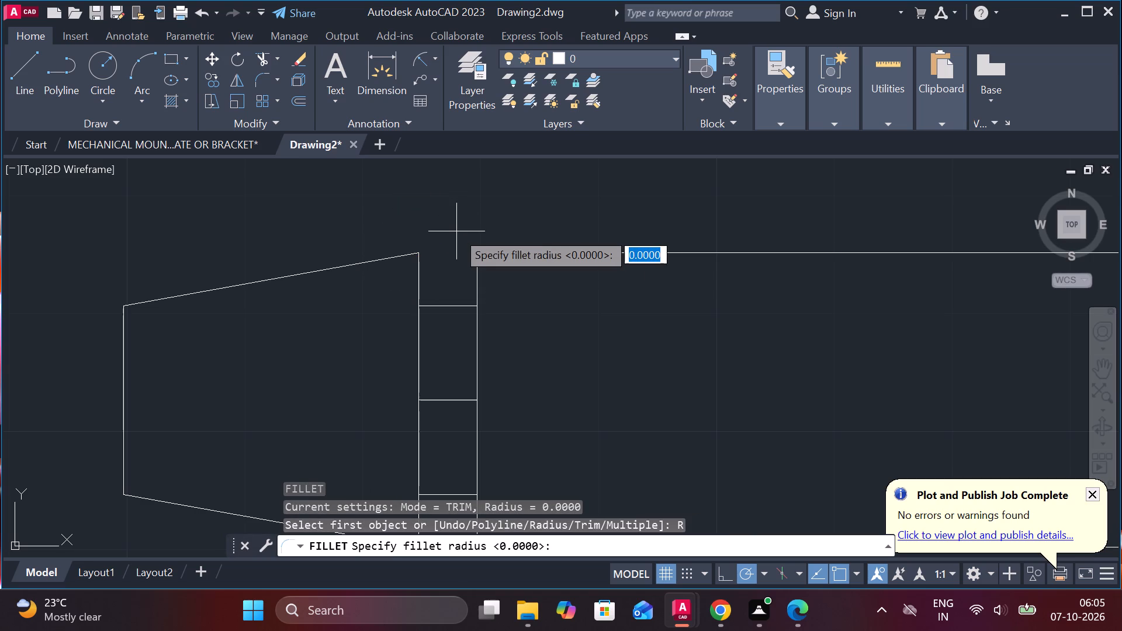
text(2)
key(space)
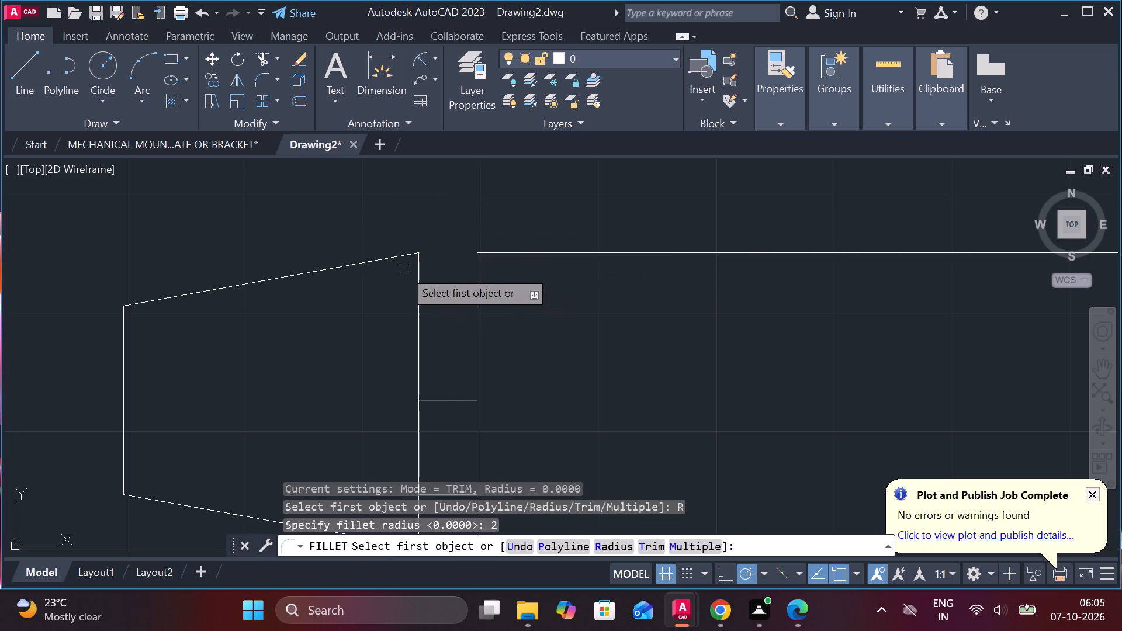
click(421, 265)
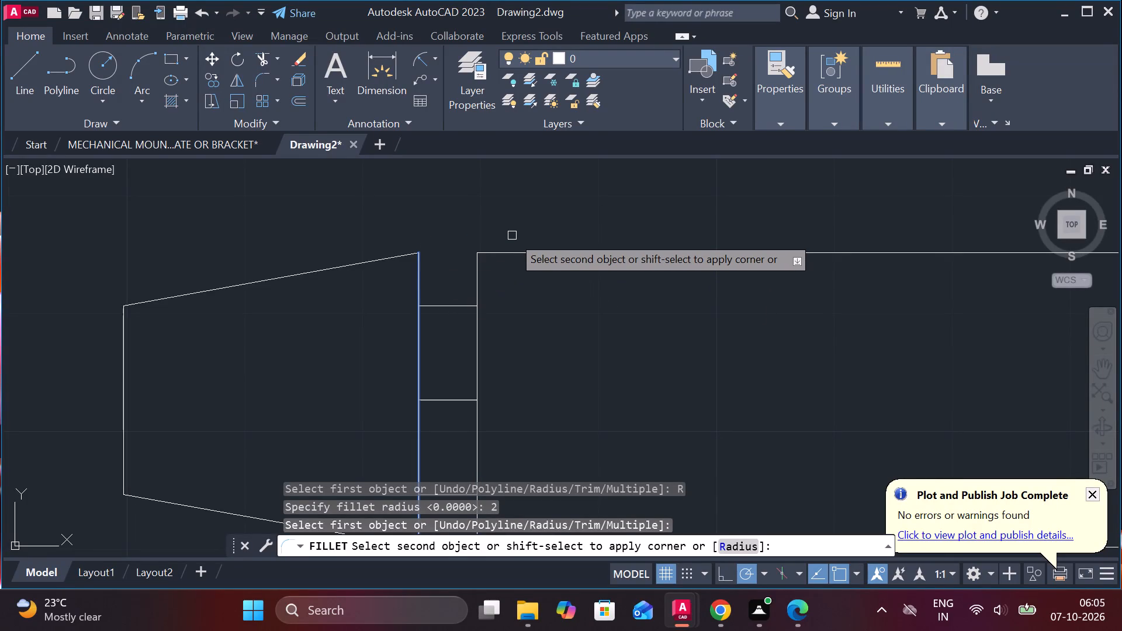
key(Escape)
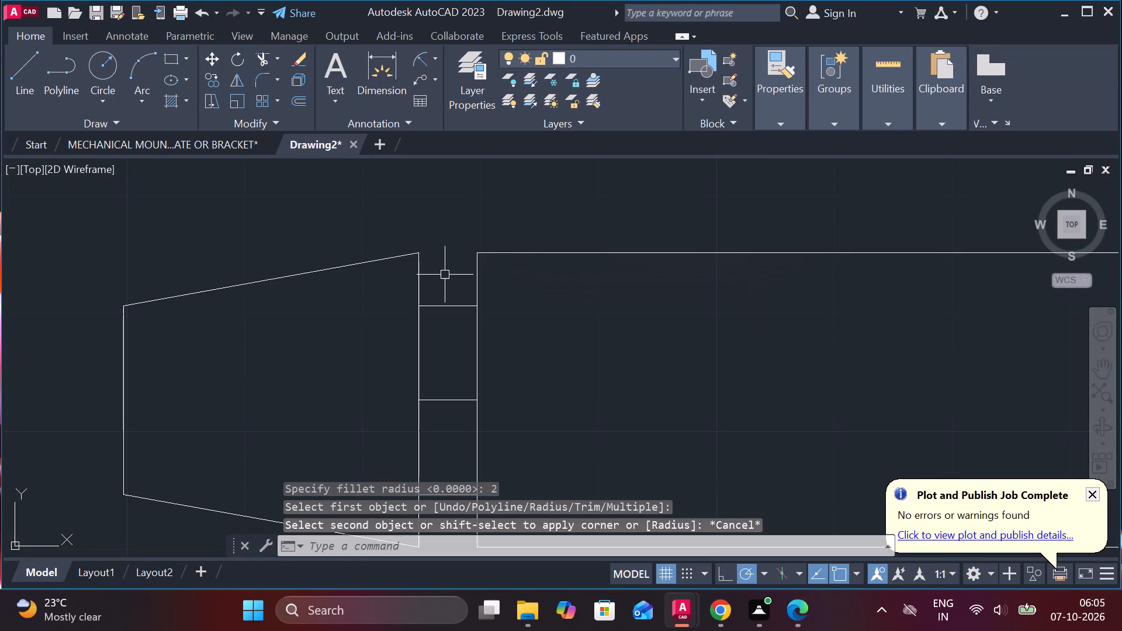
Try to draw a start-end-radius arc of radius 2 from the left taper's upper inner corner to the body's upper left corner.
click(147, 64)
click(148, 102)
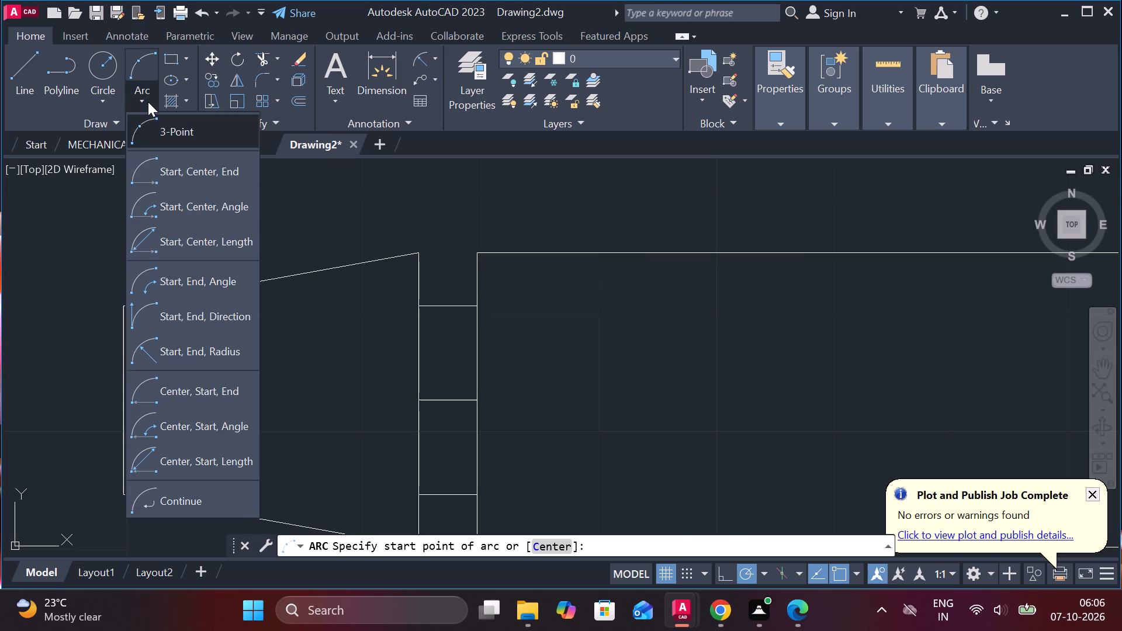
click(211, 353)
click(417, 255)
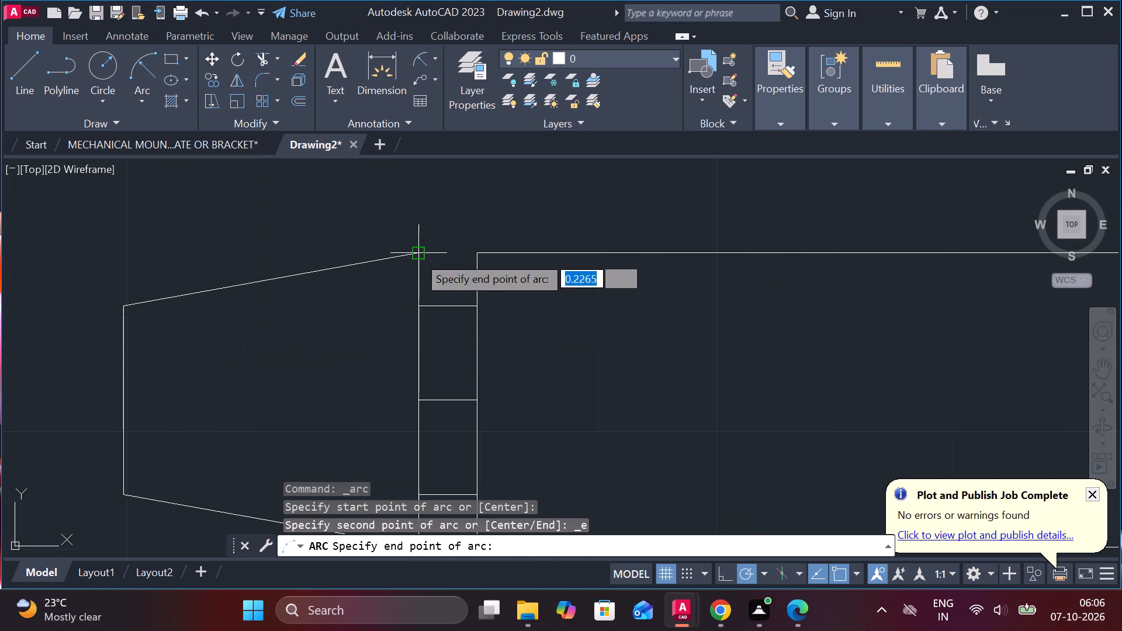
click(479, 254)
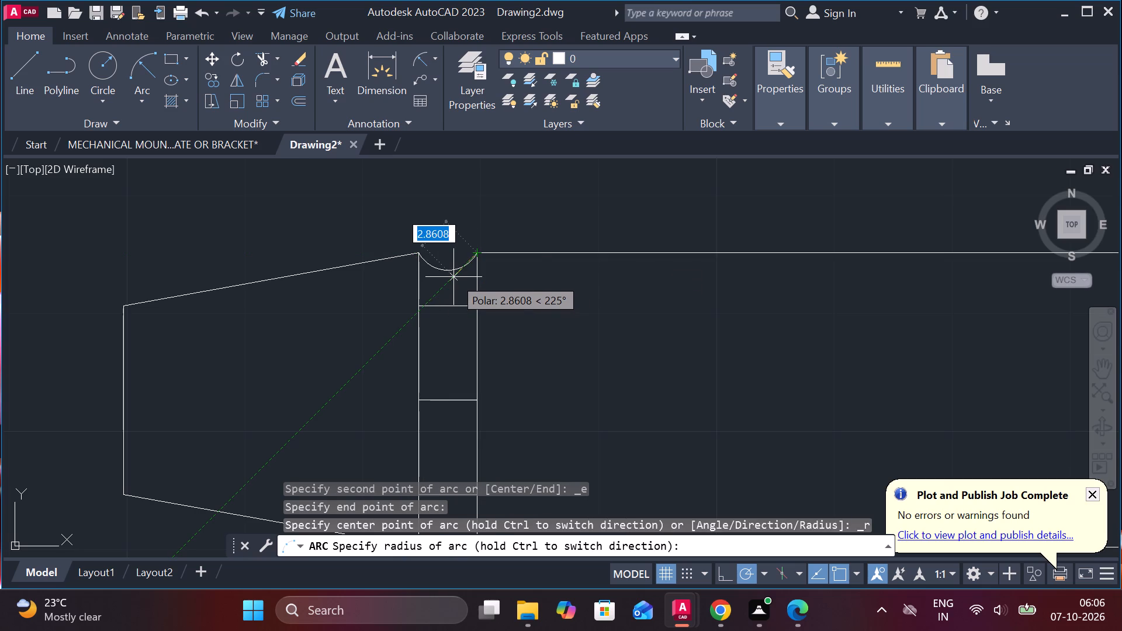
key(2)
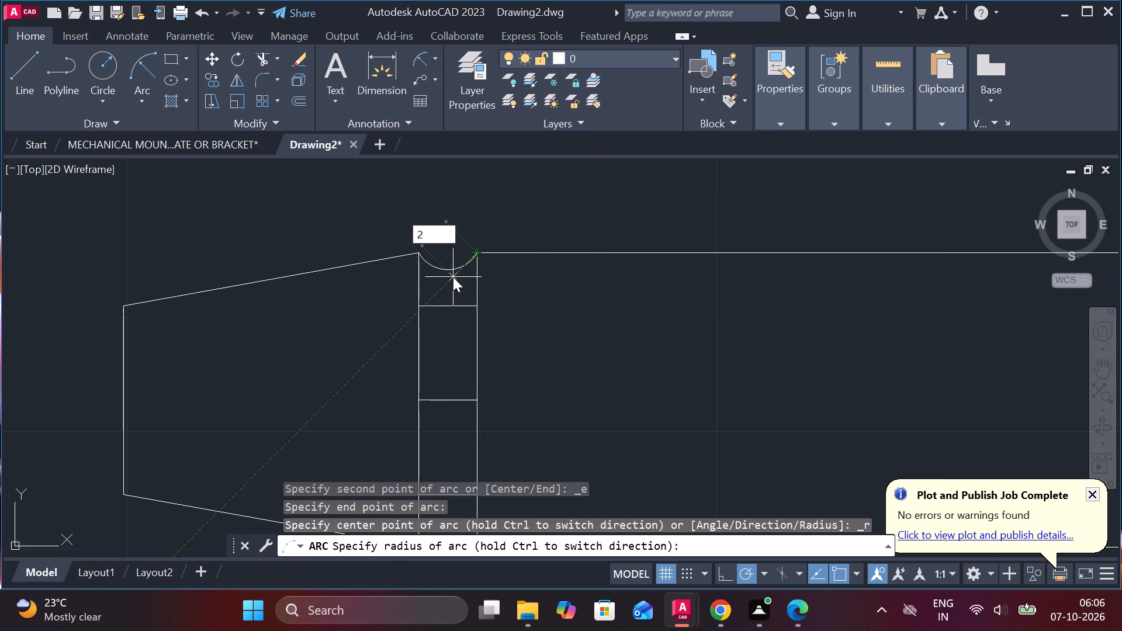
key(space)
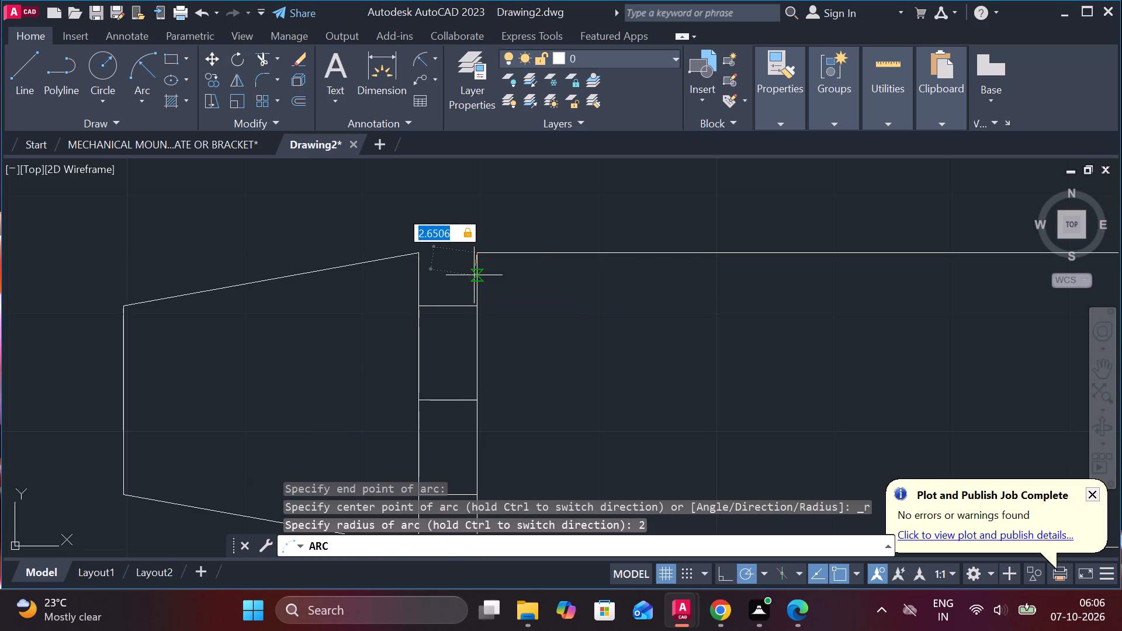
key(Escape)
Draw a start-end-radius arc dipping between the upper corners of the left taper and the body, with a radius of about 2.95.
click(143, 72)
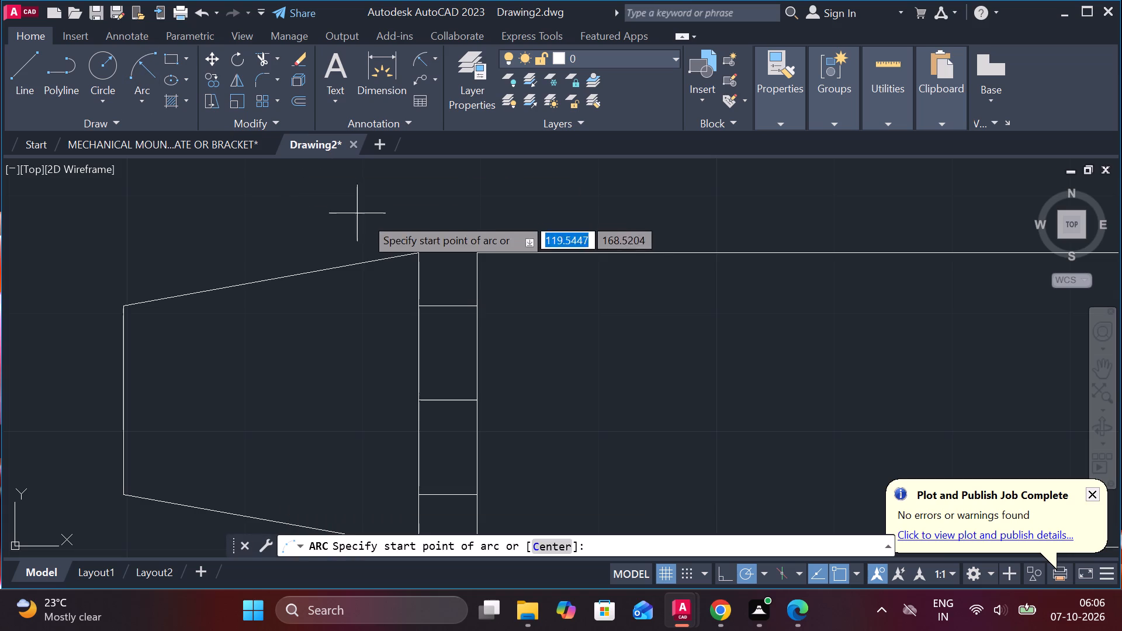
click(413, 251)
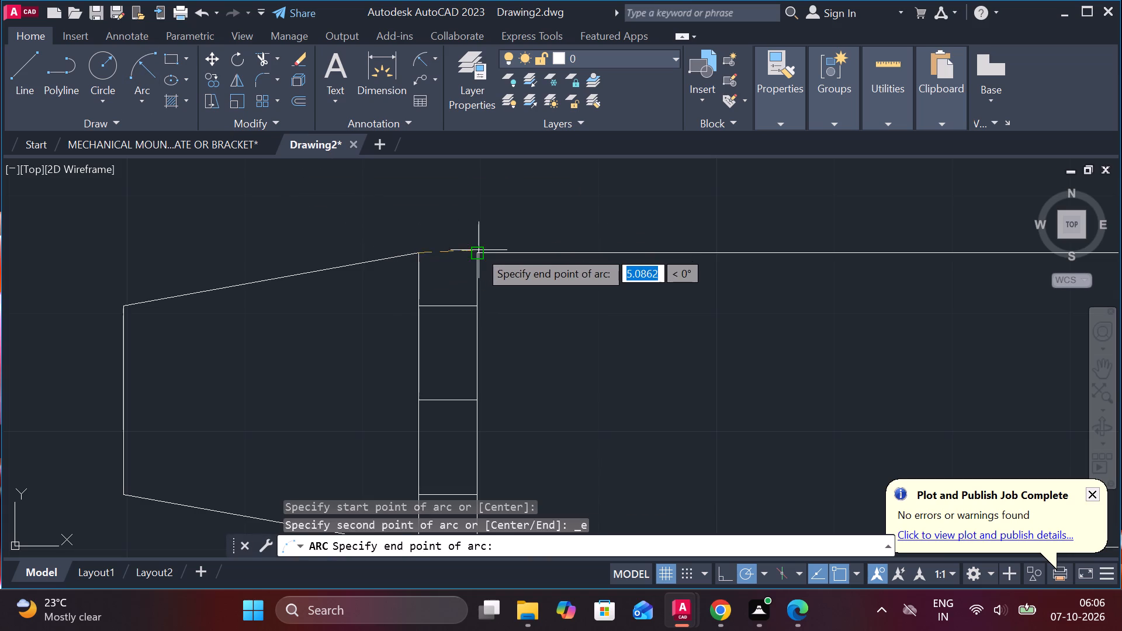
click(477, 250)
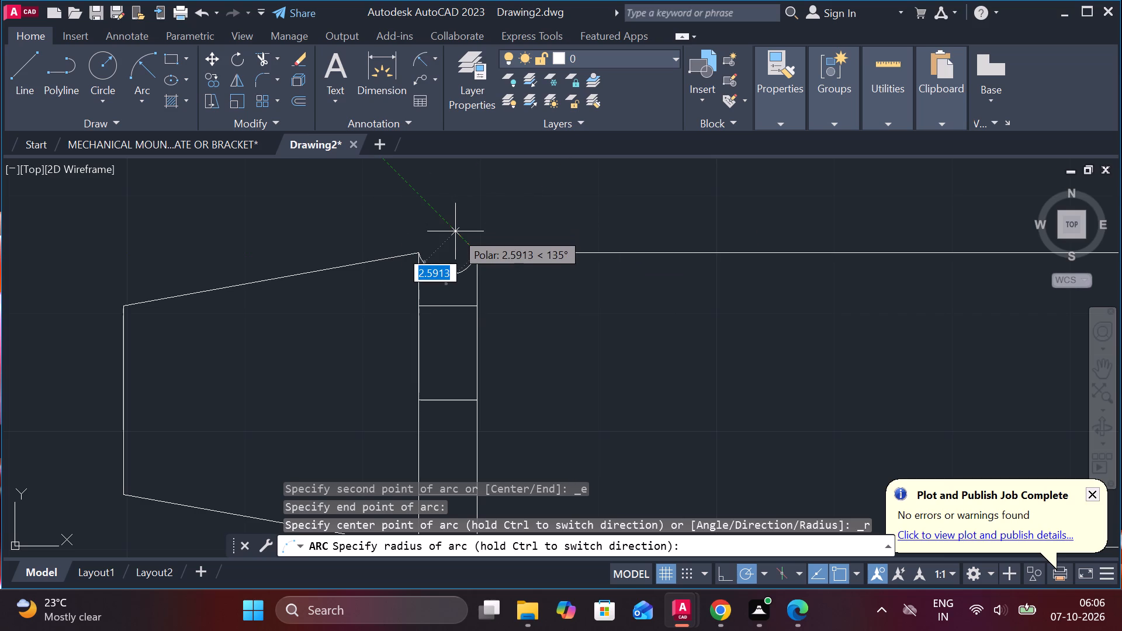
key(2)
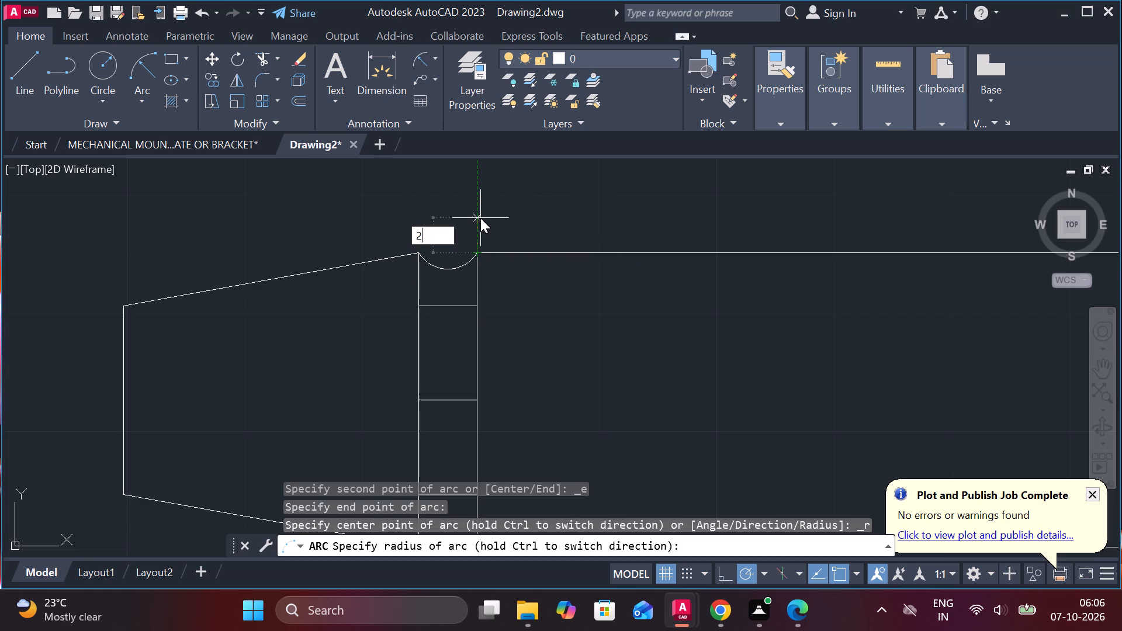
key(Return)
key(Return)
key(Return)
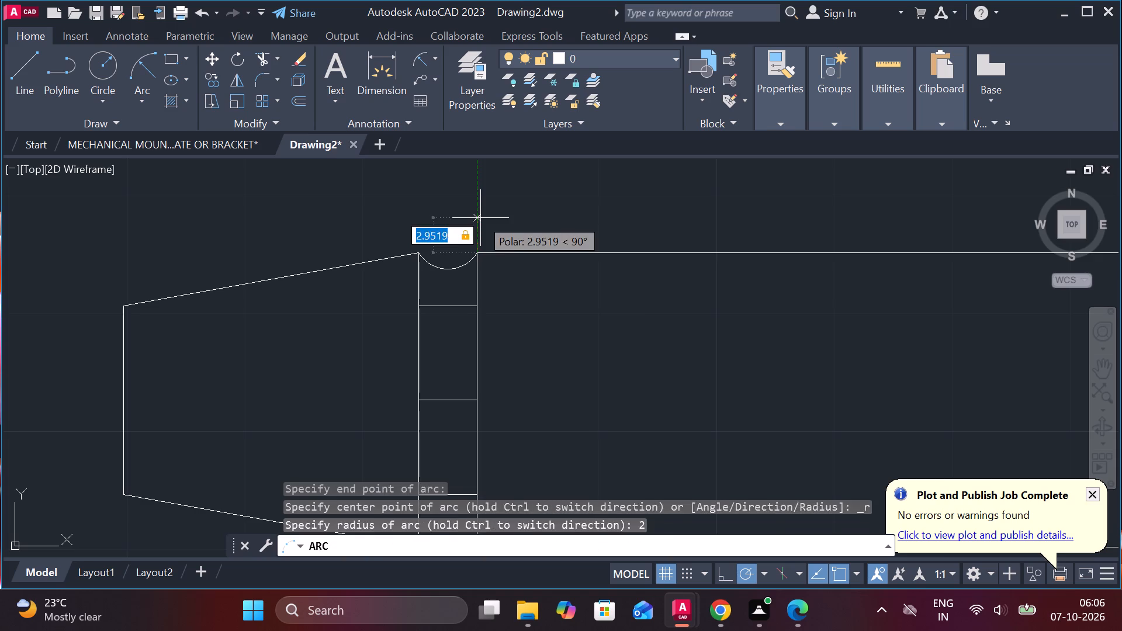
key(Escape)
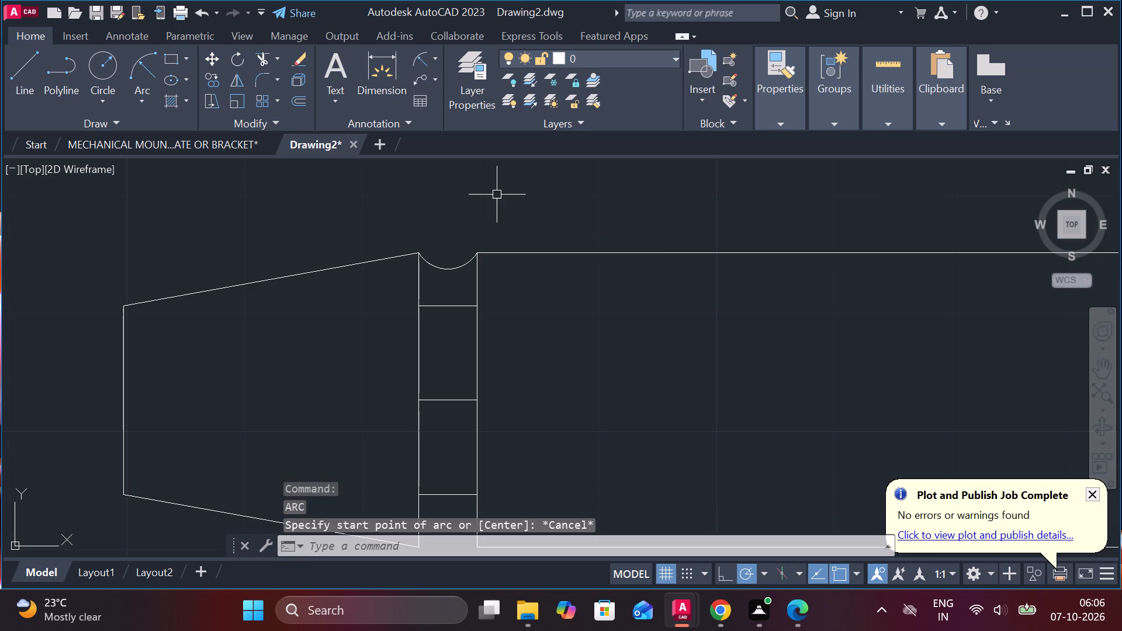
Check the radius of the arc at the top of the left neck using a radius dimension.
click(414, 49)
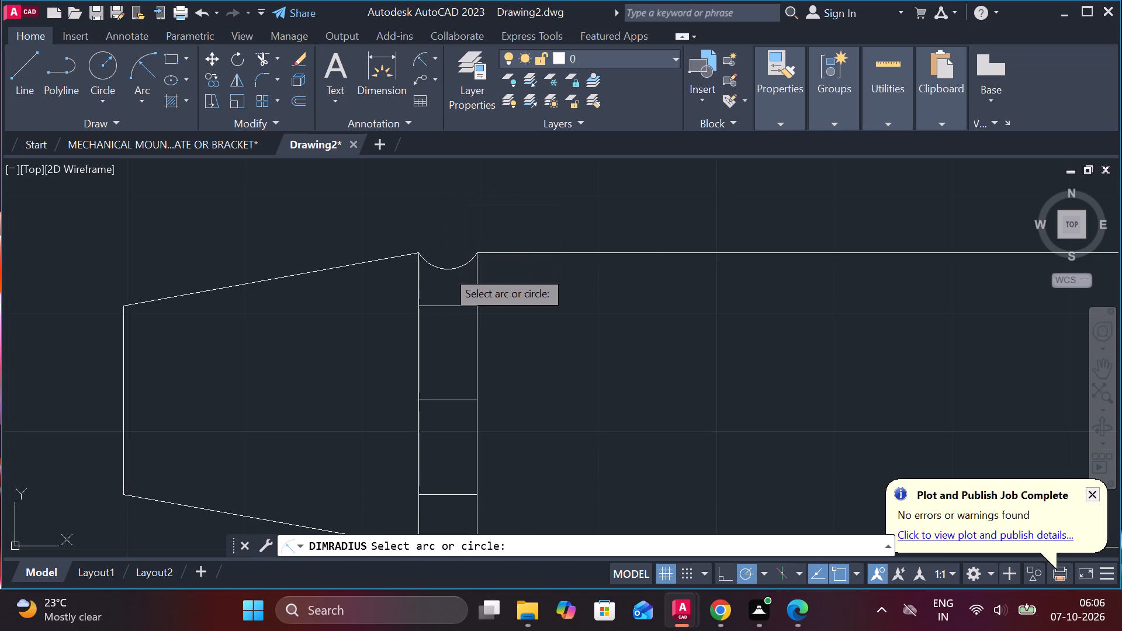
click(446, 270)
scroll(390, 220, up, 1)
scroll(390, 220, down, 1)
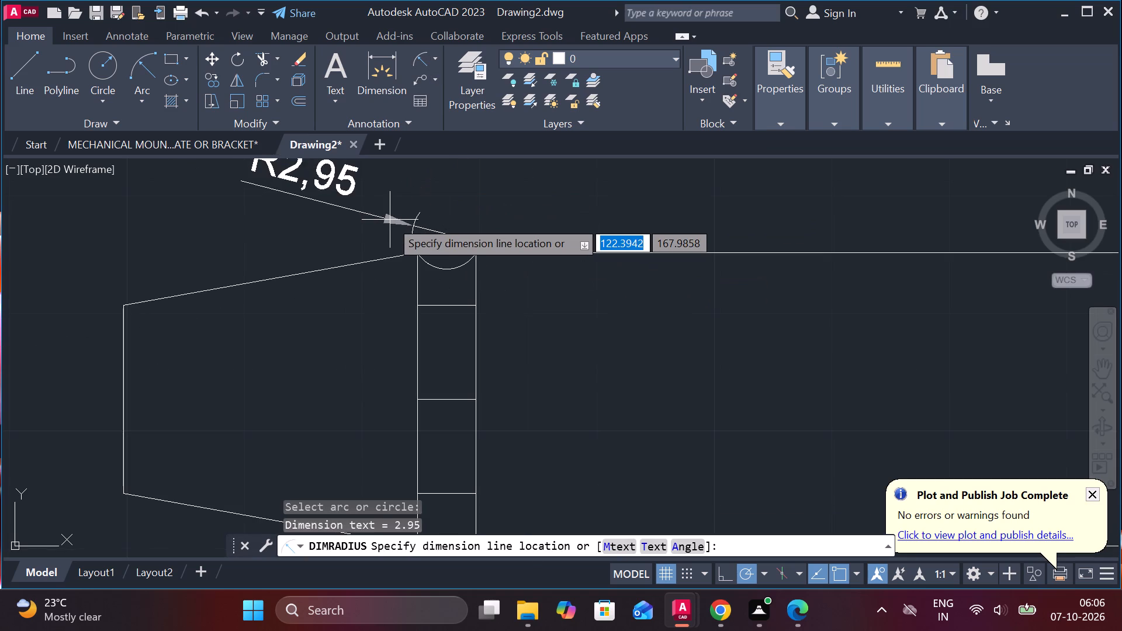
key(Escape)
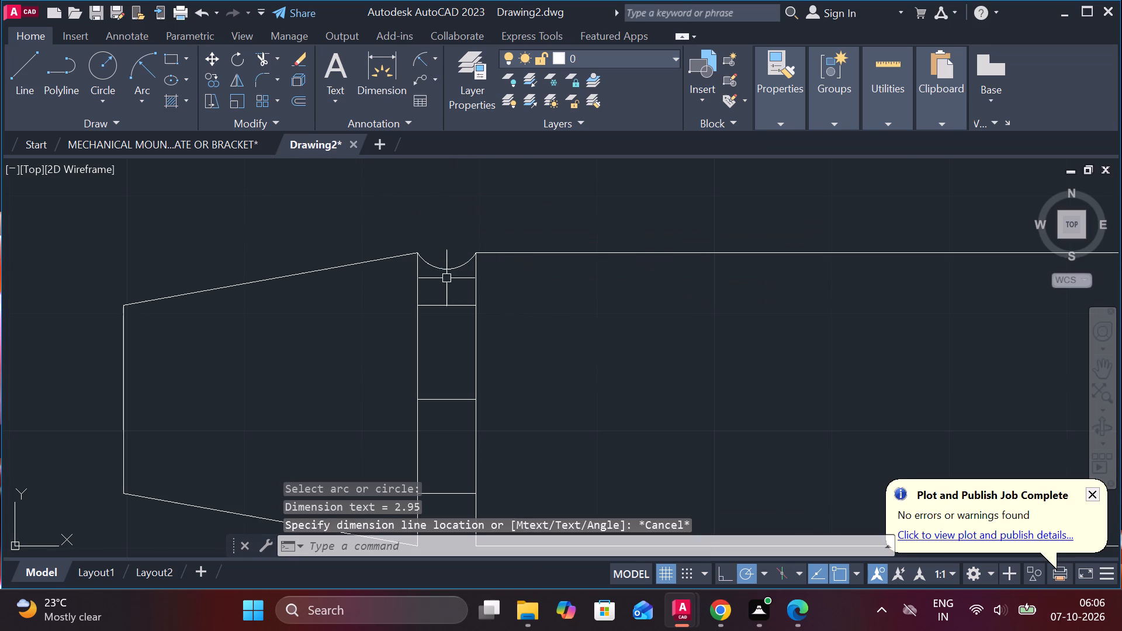
Erase the arc at the top of the left neck.
click(446, 267)
text(E)
key(space)
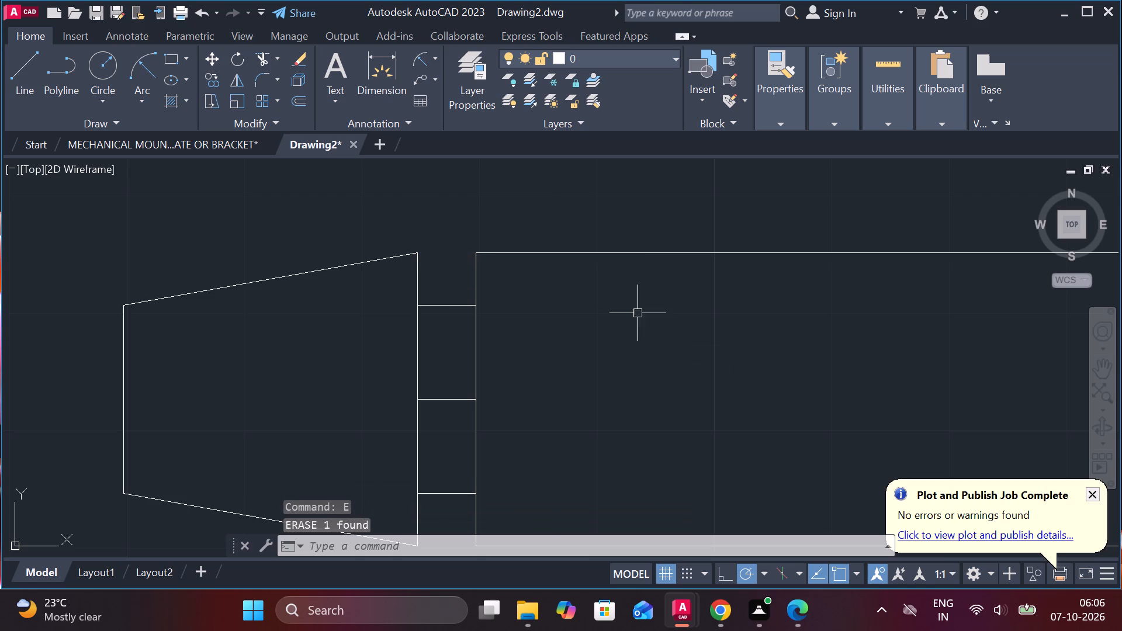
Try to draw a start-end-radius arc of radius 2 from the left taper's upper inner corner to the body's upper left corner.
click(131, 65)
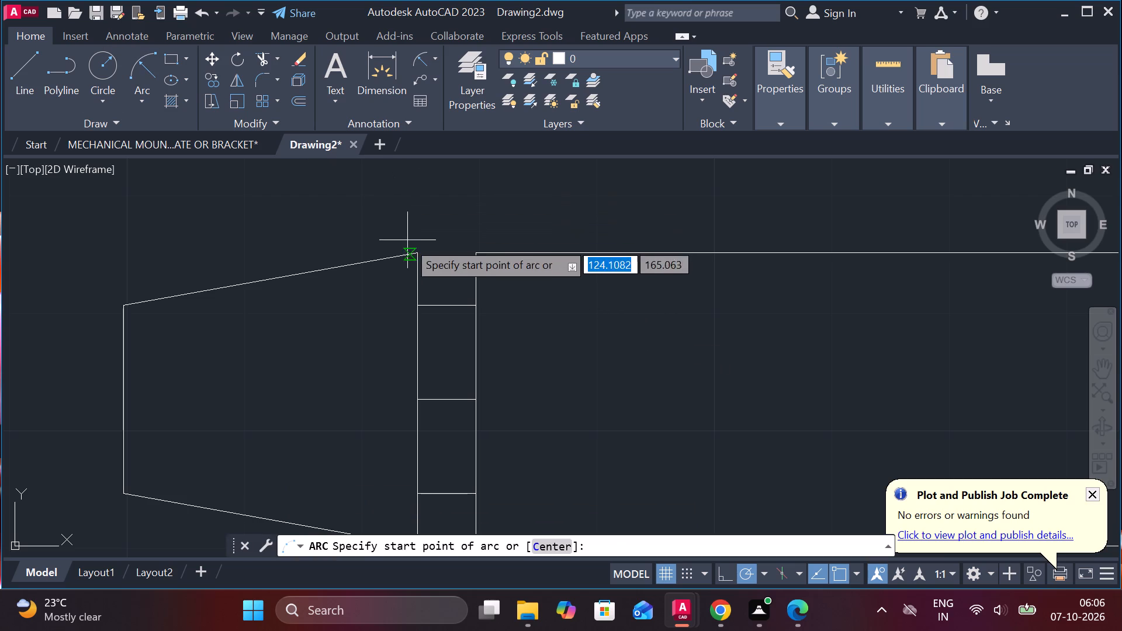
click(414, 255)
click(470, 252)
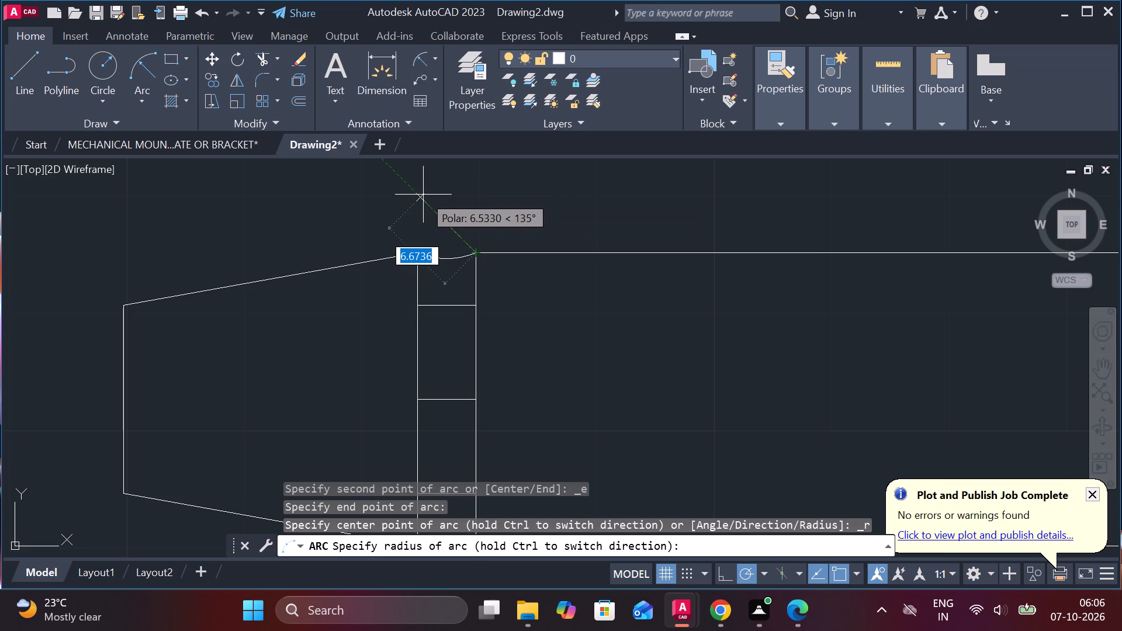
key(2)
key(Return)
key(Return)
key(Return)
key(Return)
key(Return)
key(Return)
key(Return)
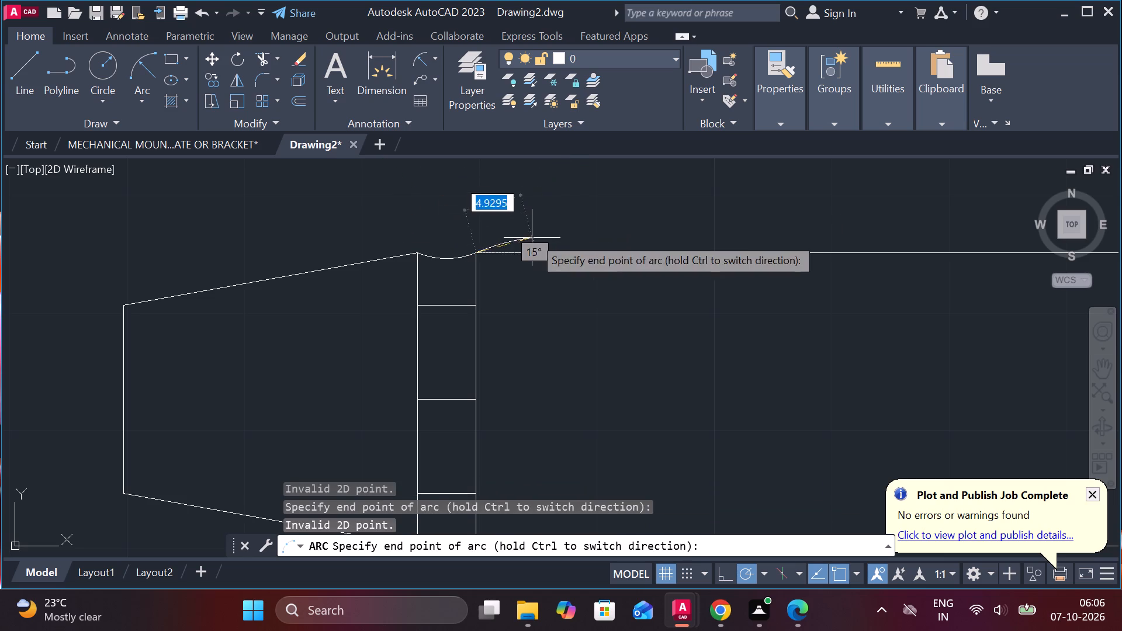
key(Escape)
Check the radius of the new arc at the left neck using a radius dimension.
click(425, 55)
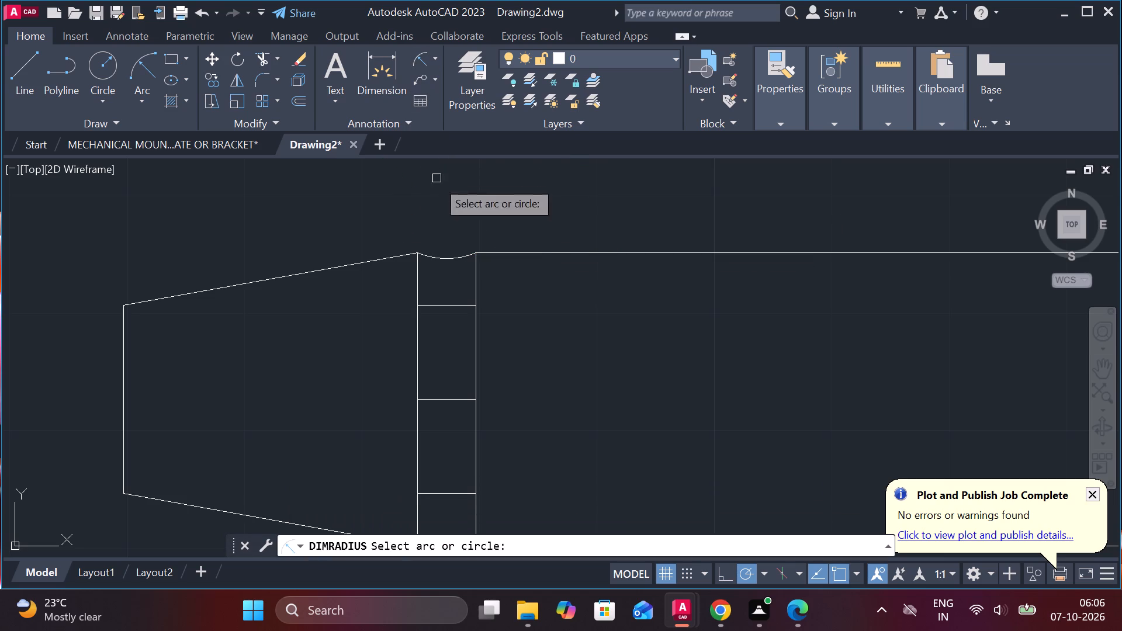
click(447, 260)
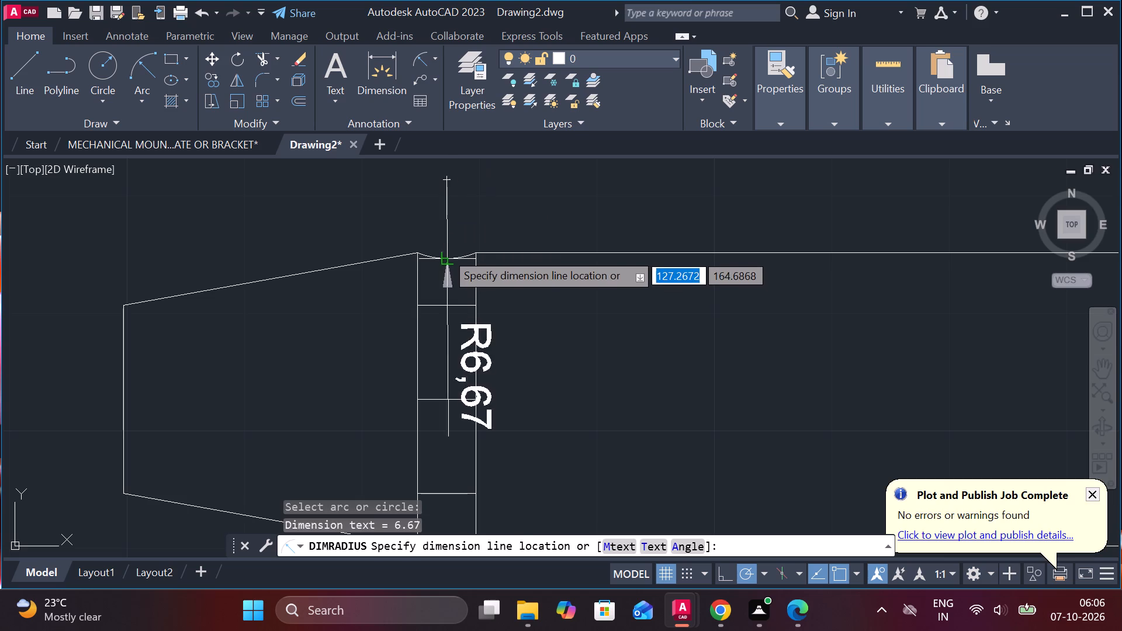
key(Escape)
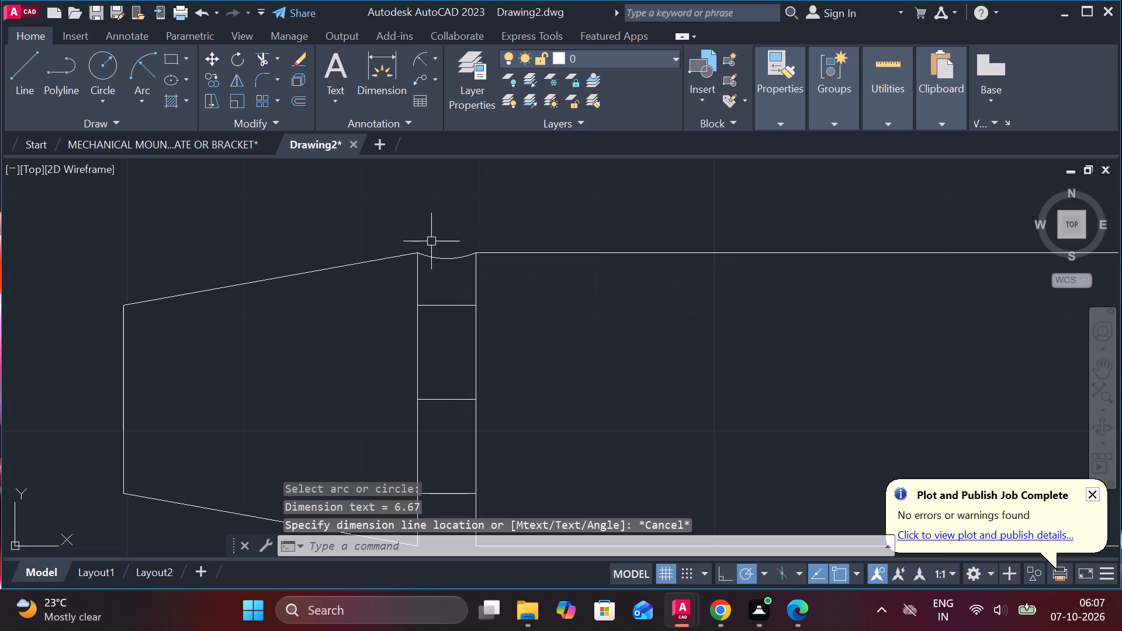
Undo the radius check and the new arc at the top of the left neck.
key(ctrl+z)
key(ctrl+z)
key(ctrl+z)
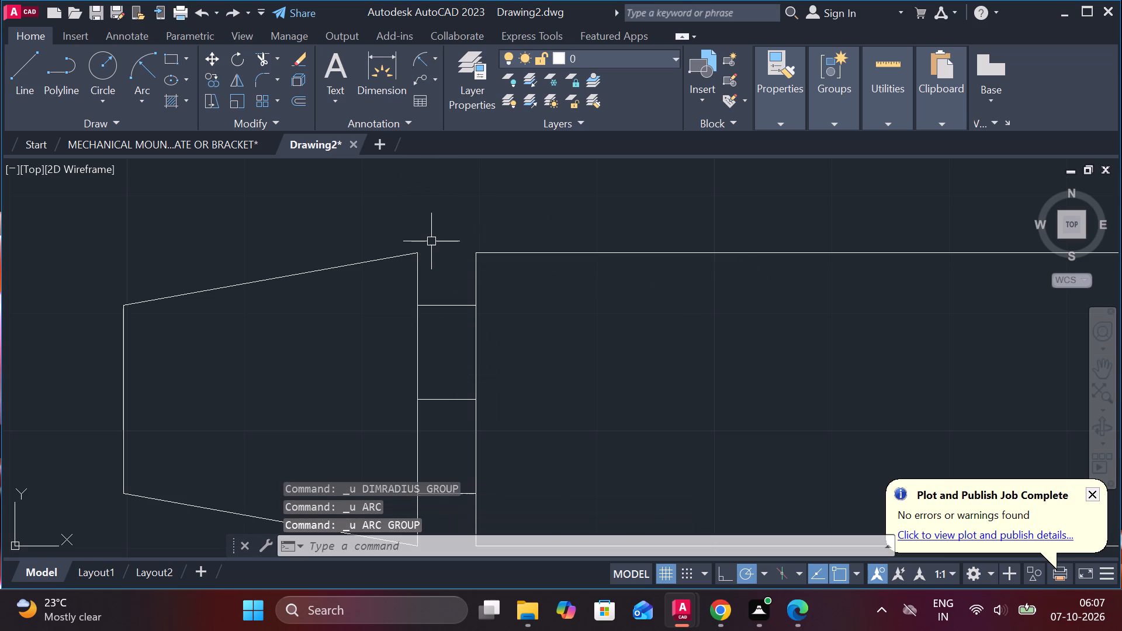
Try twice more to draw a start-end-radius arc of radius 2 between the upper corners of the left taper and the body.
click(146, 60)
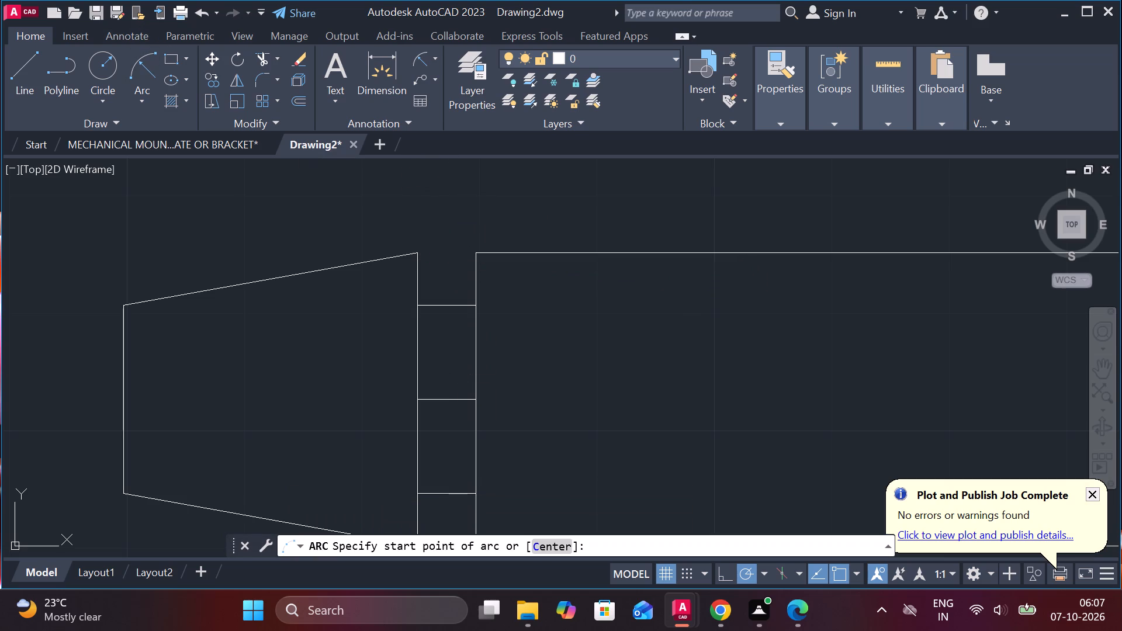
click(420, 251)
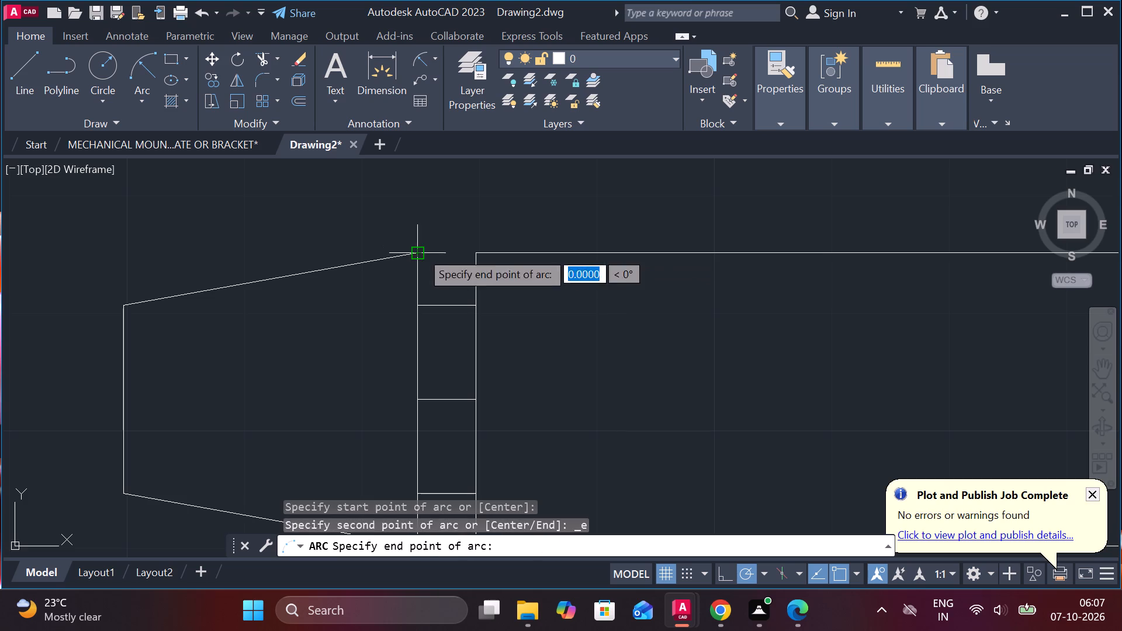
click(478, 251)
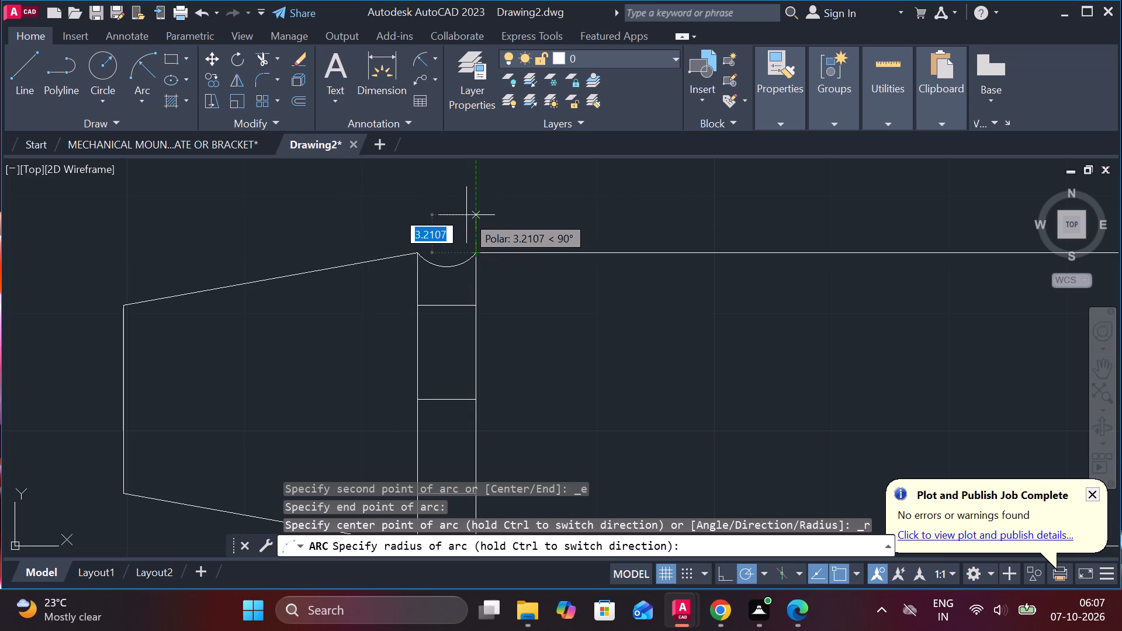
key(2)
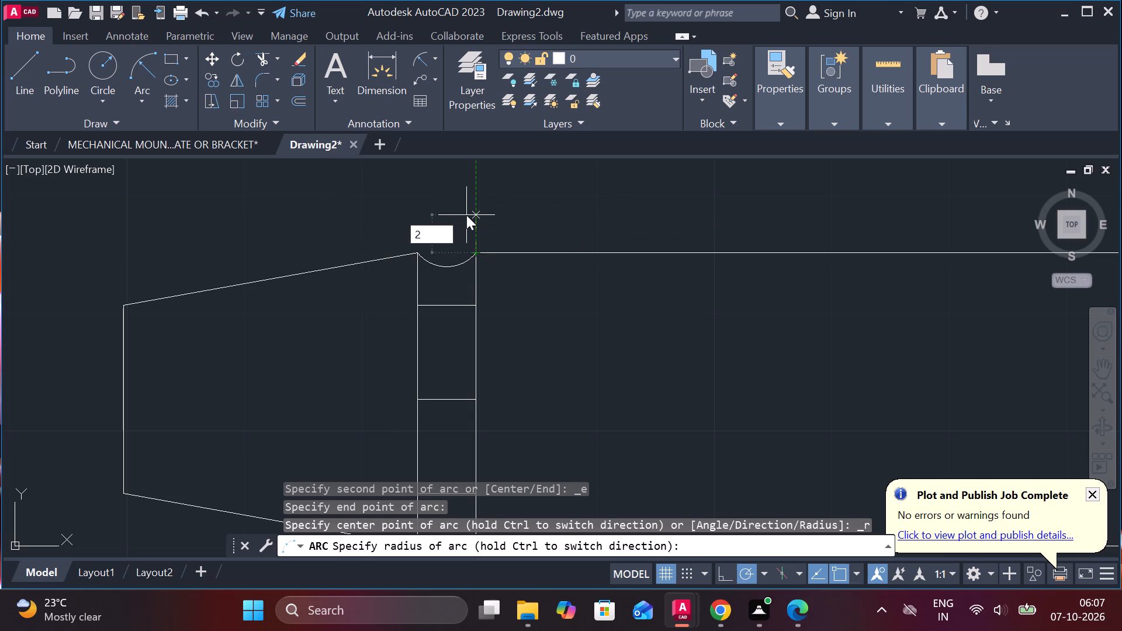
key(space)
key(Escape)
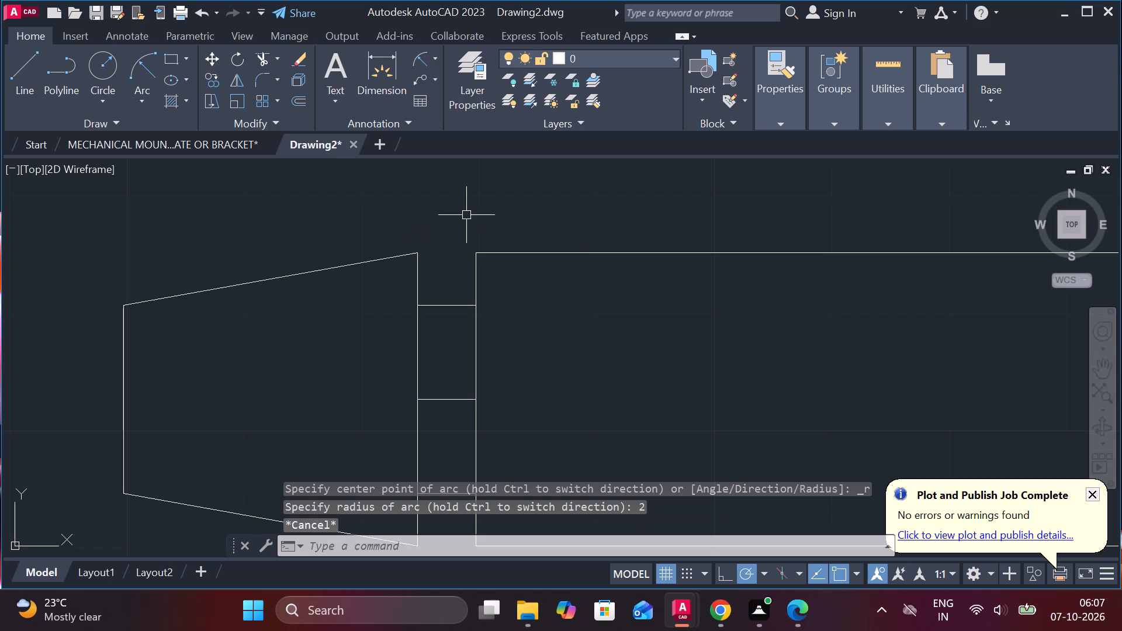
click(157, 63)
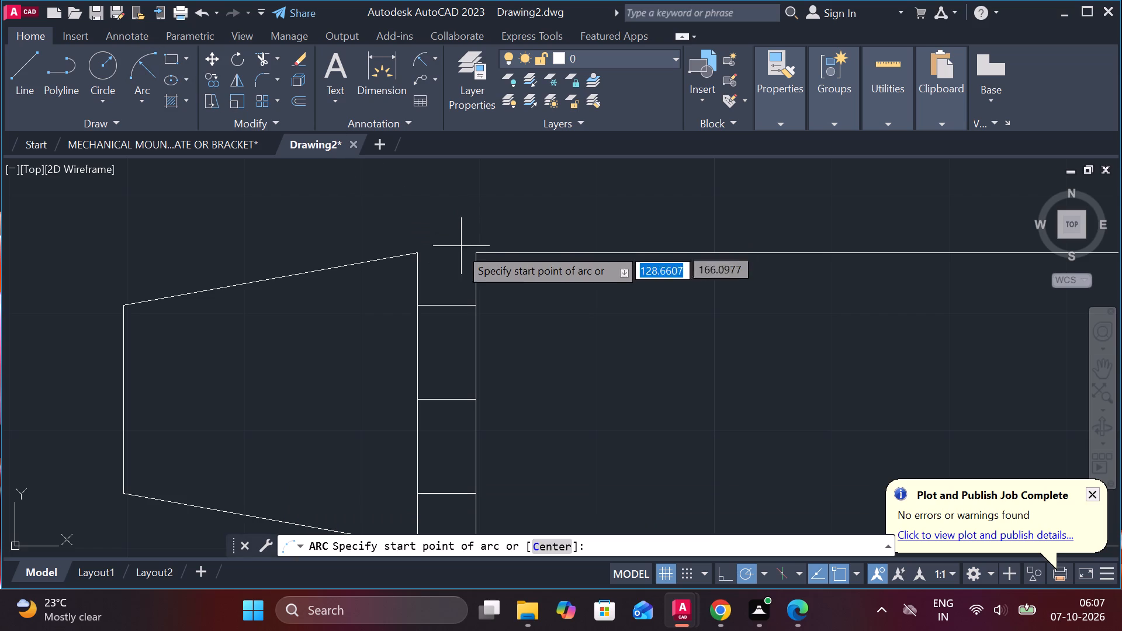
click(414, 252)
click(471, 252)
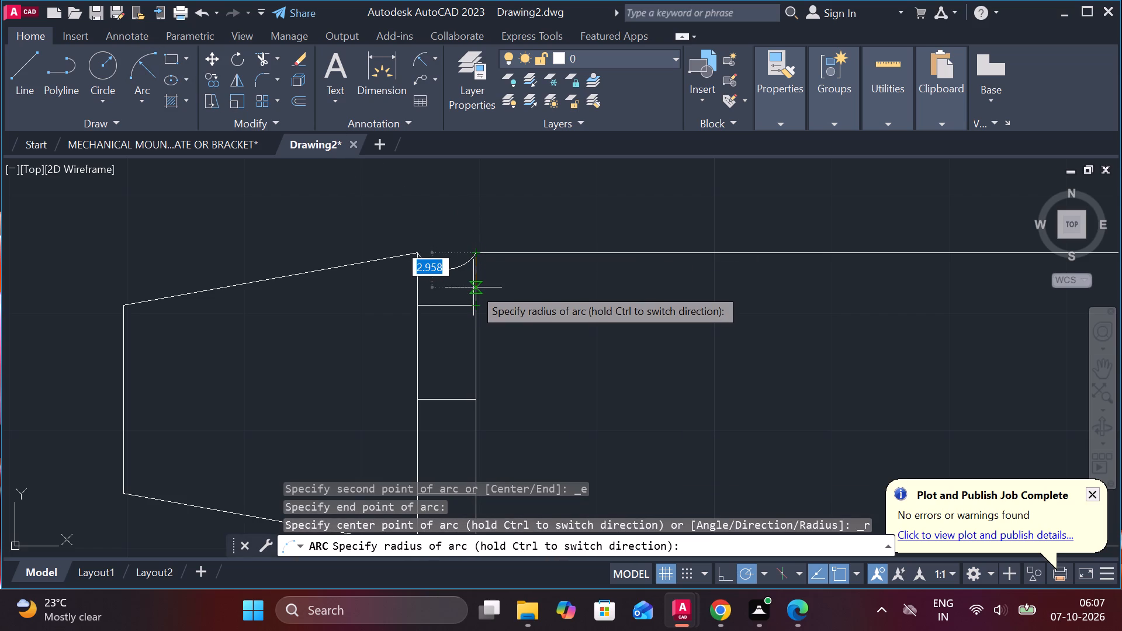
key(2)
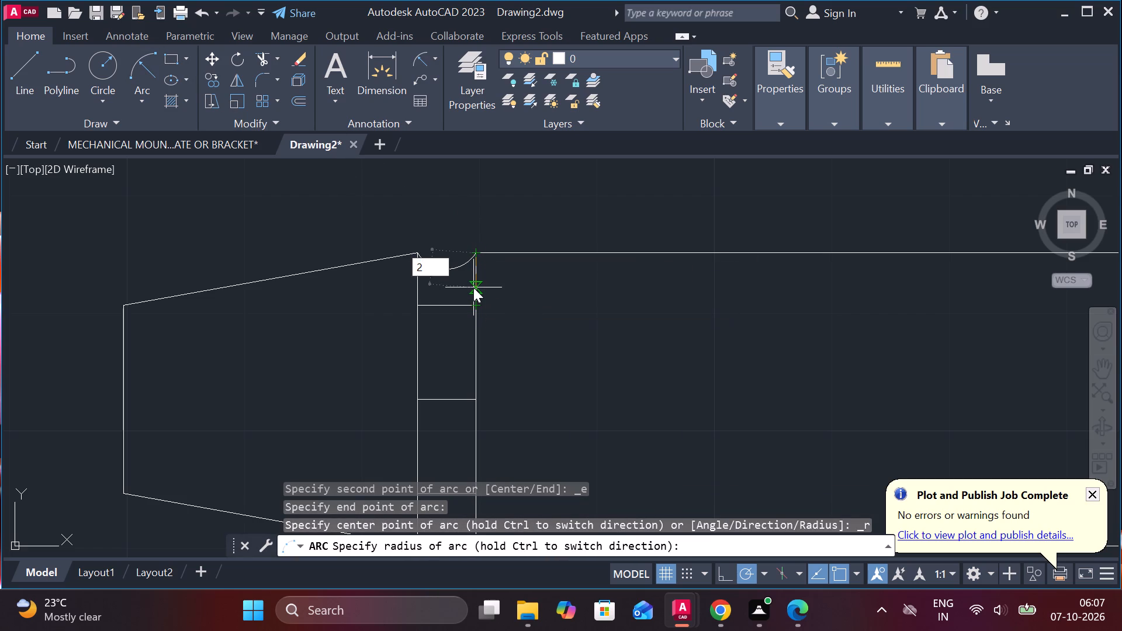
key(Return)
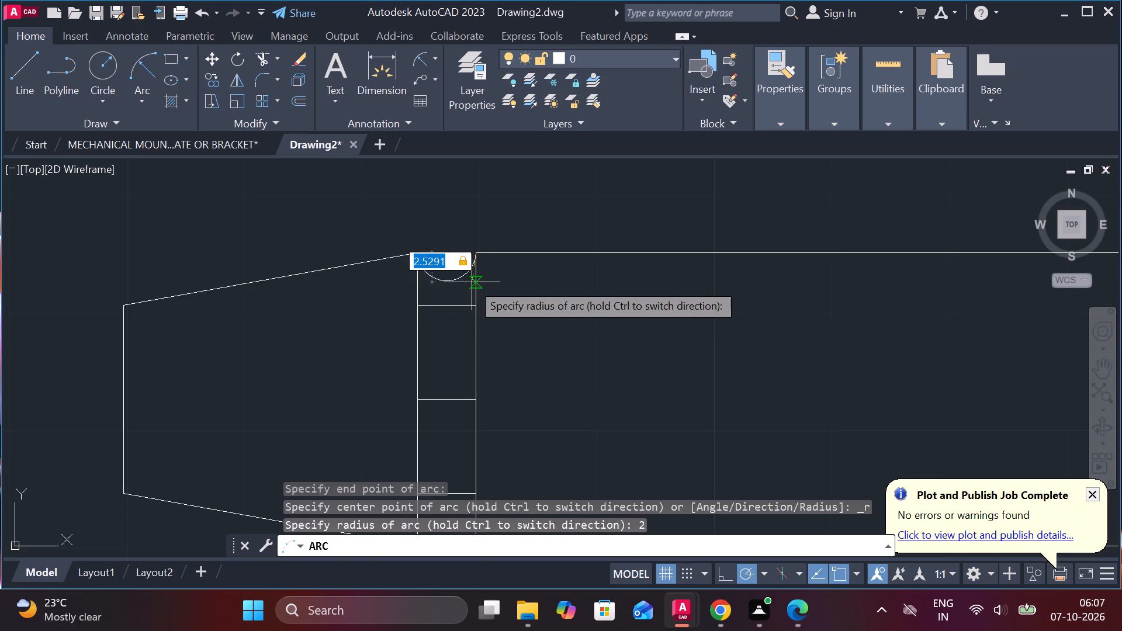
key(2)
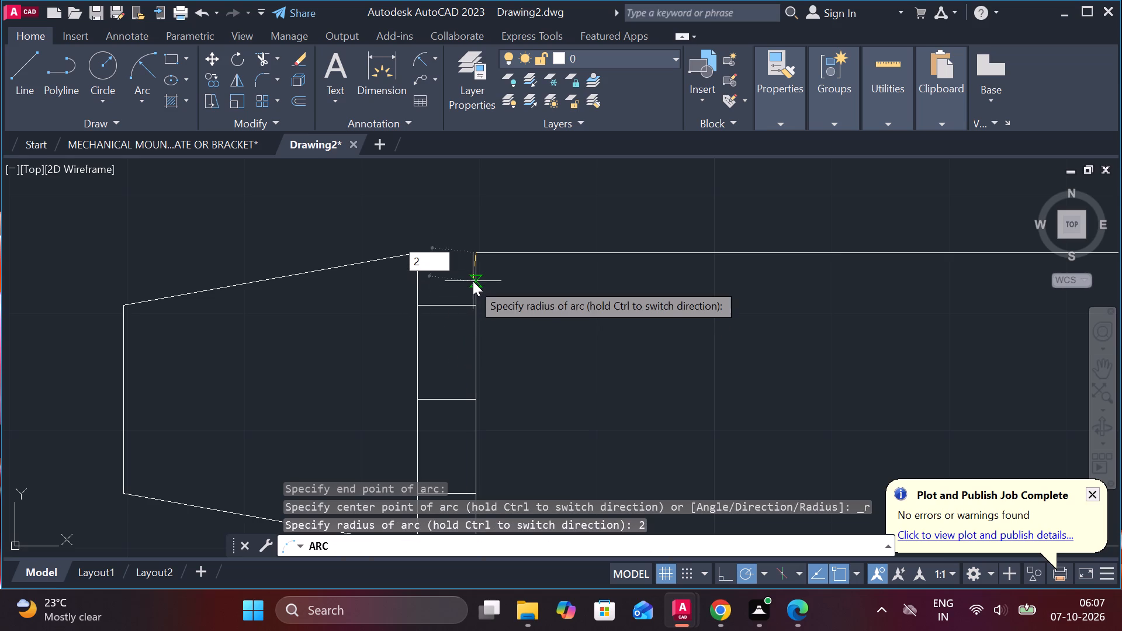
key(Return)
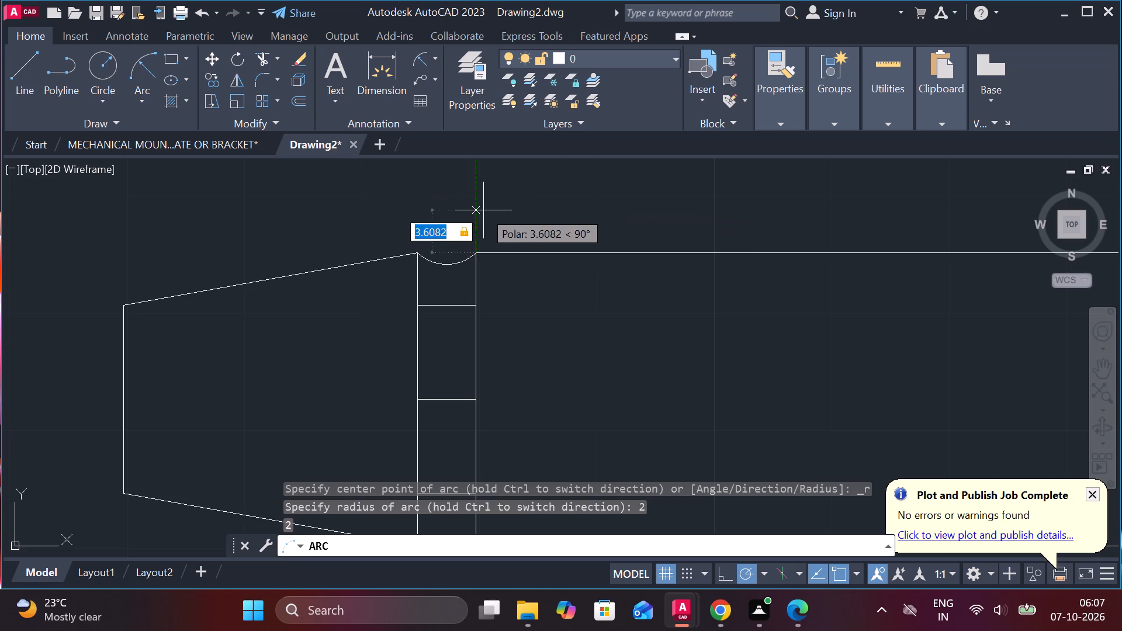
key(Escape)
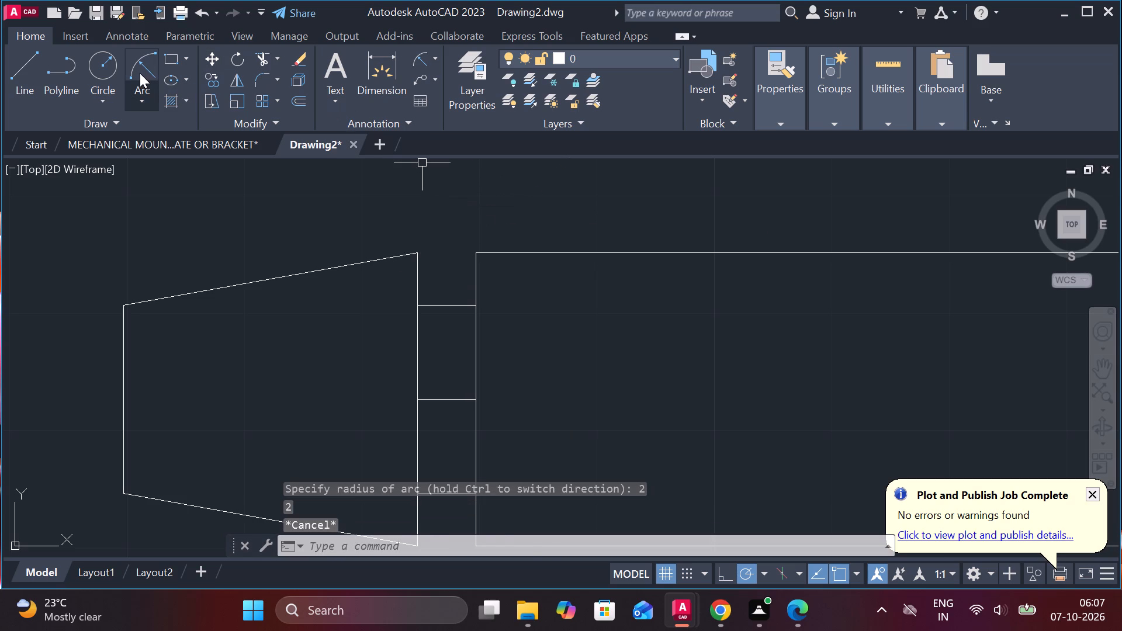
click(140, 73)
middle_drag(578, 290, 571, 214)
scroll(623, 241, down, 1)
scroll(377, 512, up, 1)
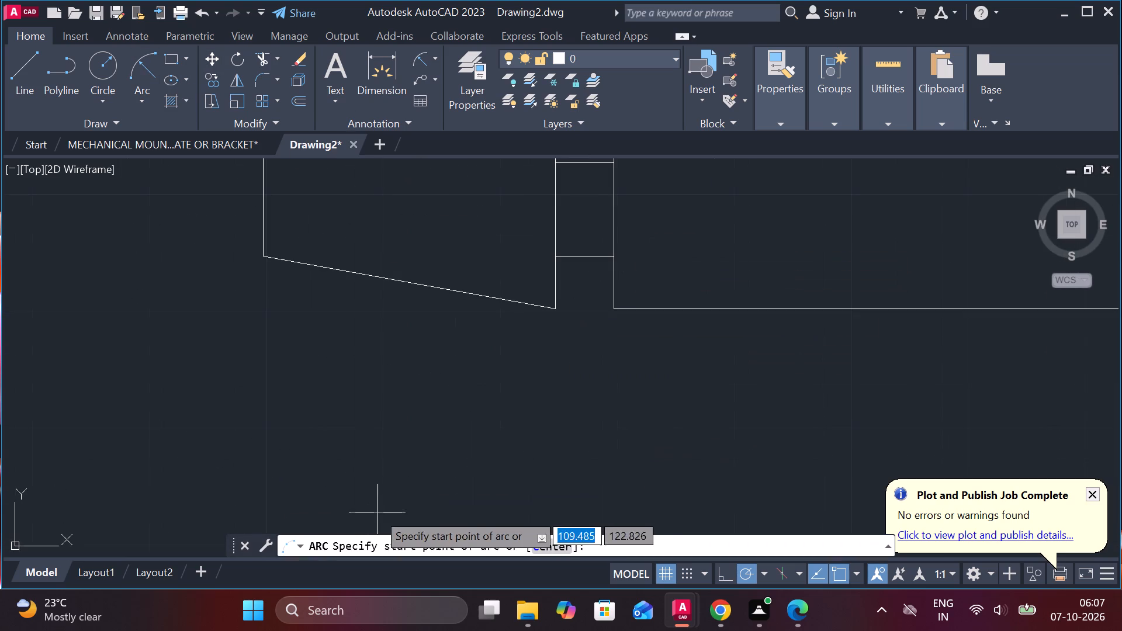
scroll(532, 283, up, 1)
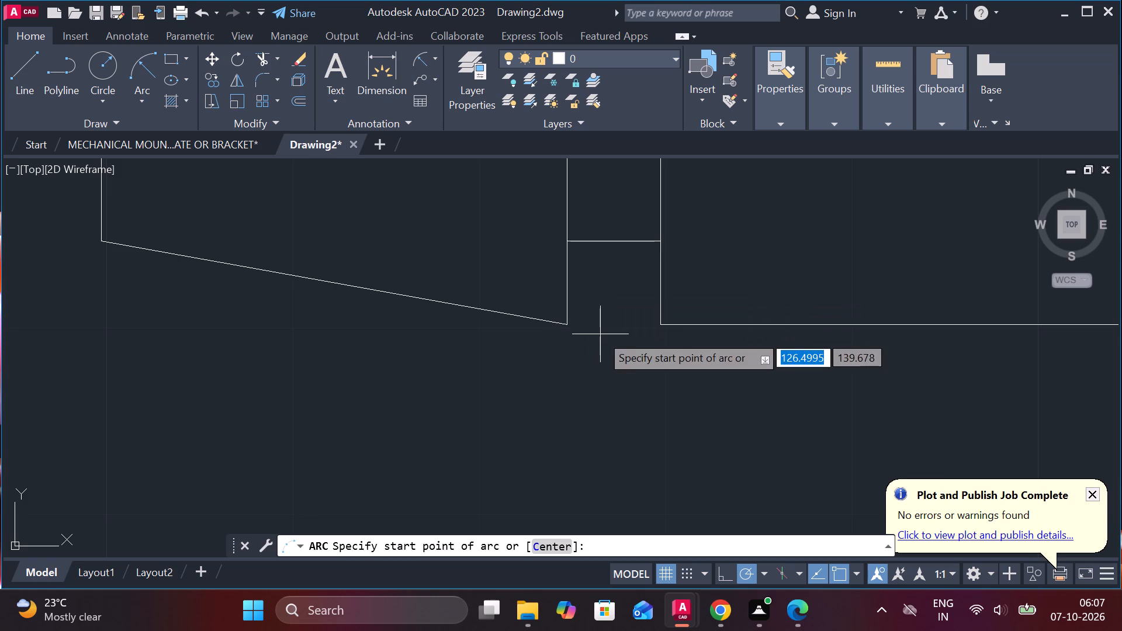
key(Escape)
Fillet both corners where the left neck's lower horizontal line meets its vertical side lines, with radius 2.
key(f)
key(Return)
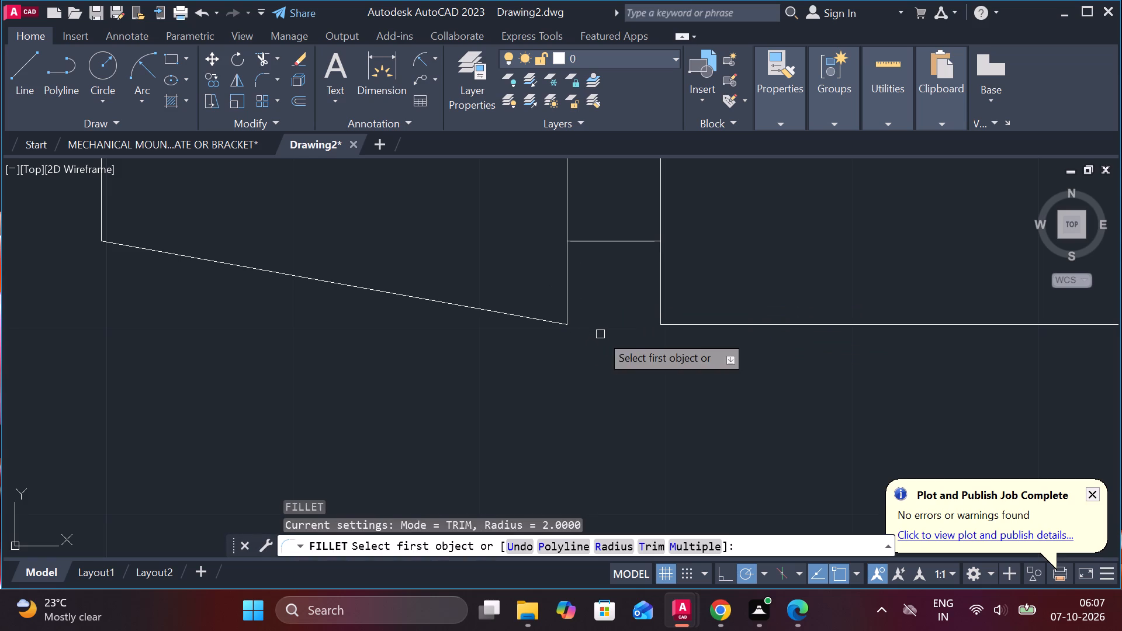
key(r)
key(Return)
key(Return)
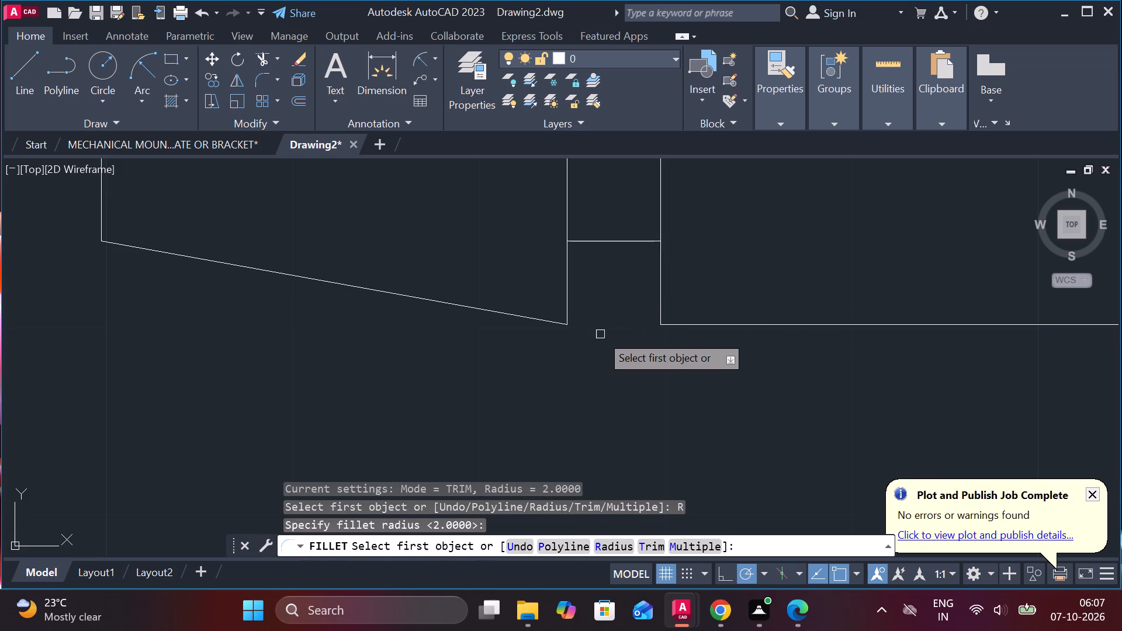
click(568, 260)
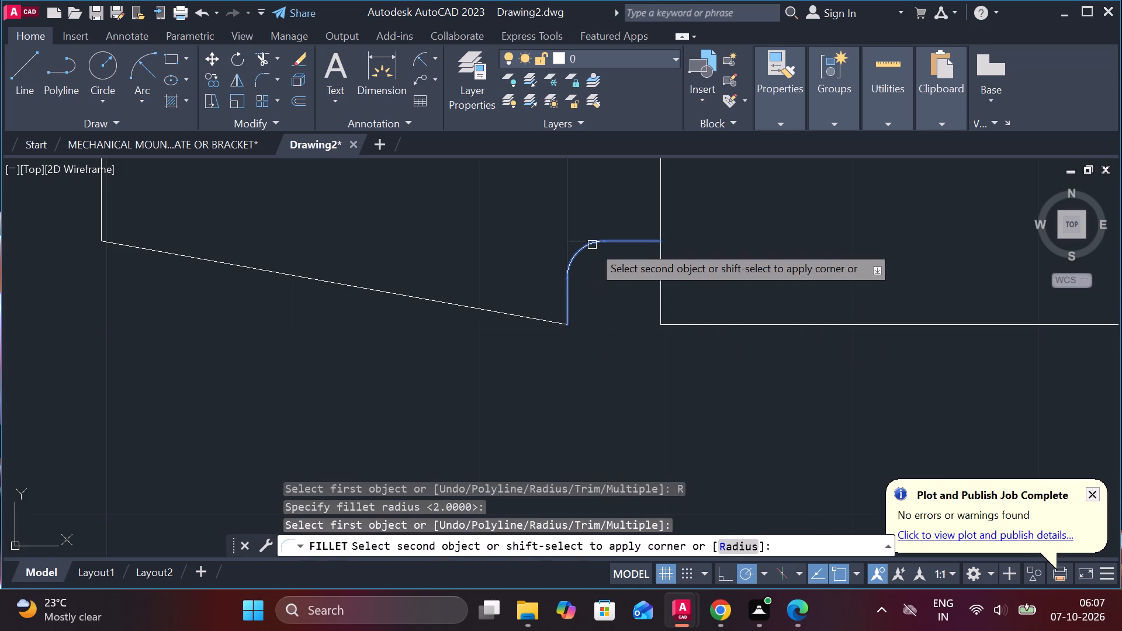
click(592, 245)
key(space)
click(660, 275)
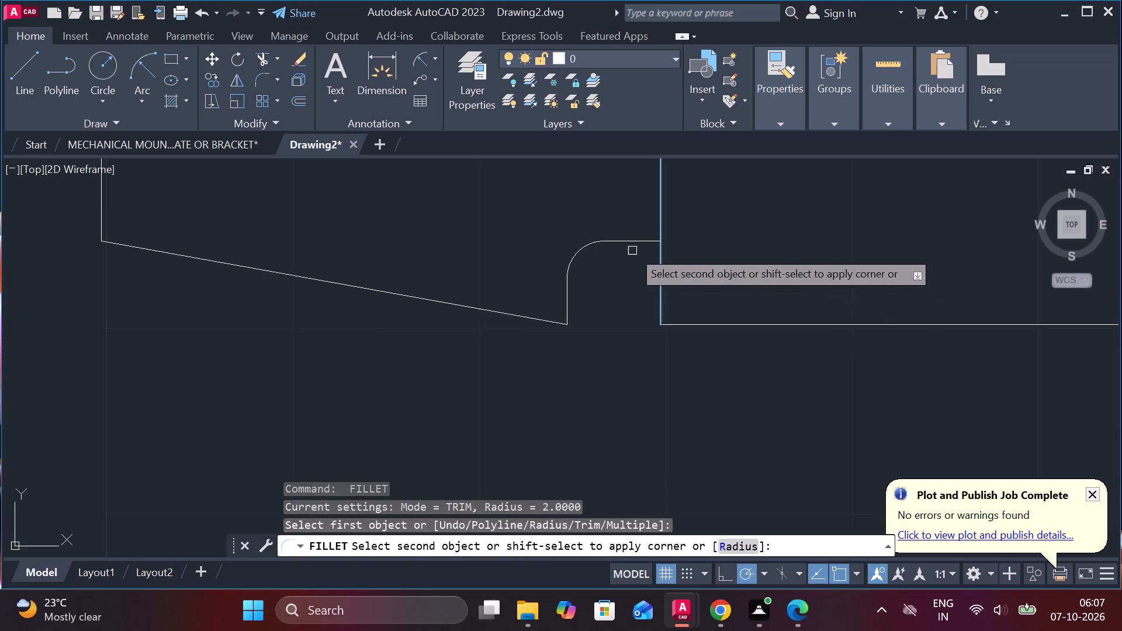
click(632, 245)
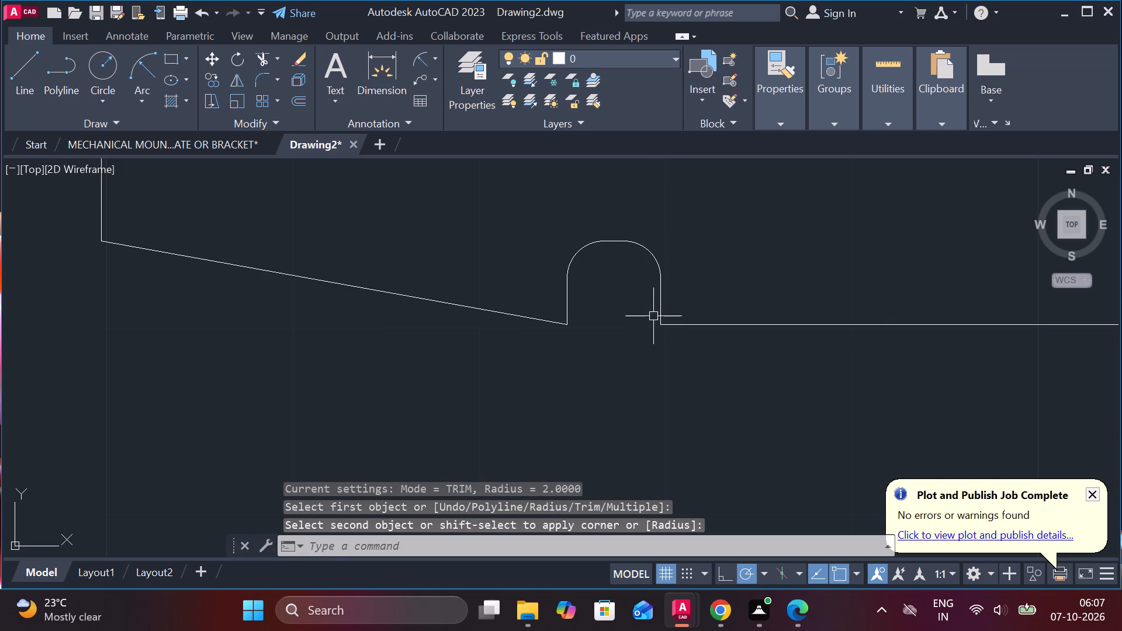
Extend both vertical side lines of the left neck up to the upper edge level of the shaft profile.
scroll(643, 325, down, 2)
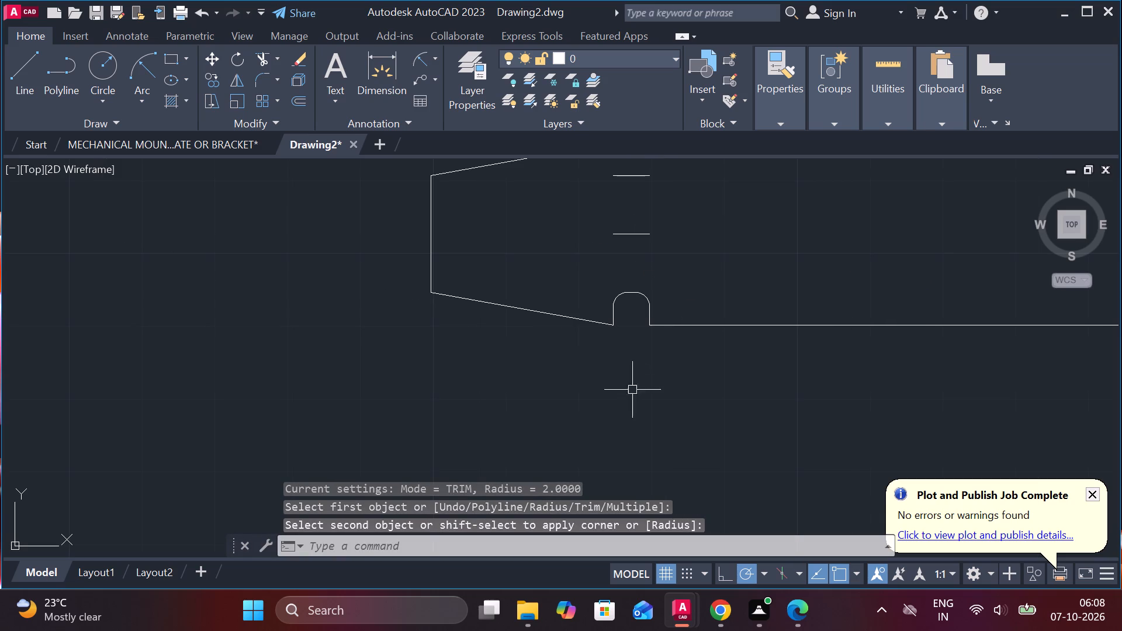
key(Escape)
text(EX)
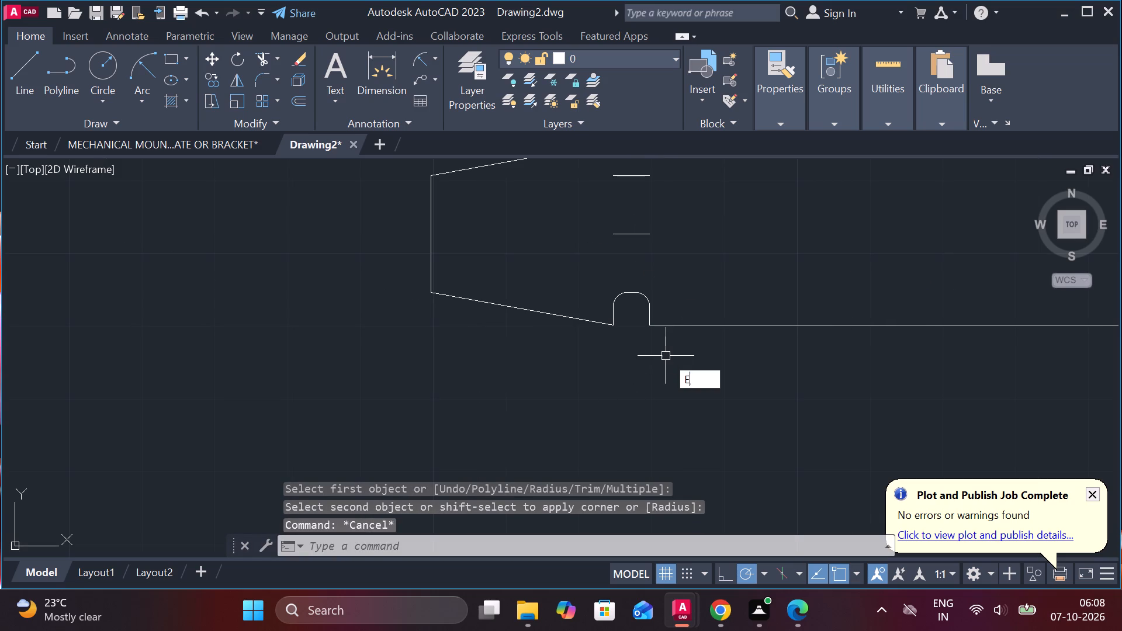
key(space)
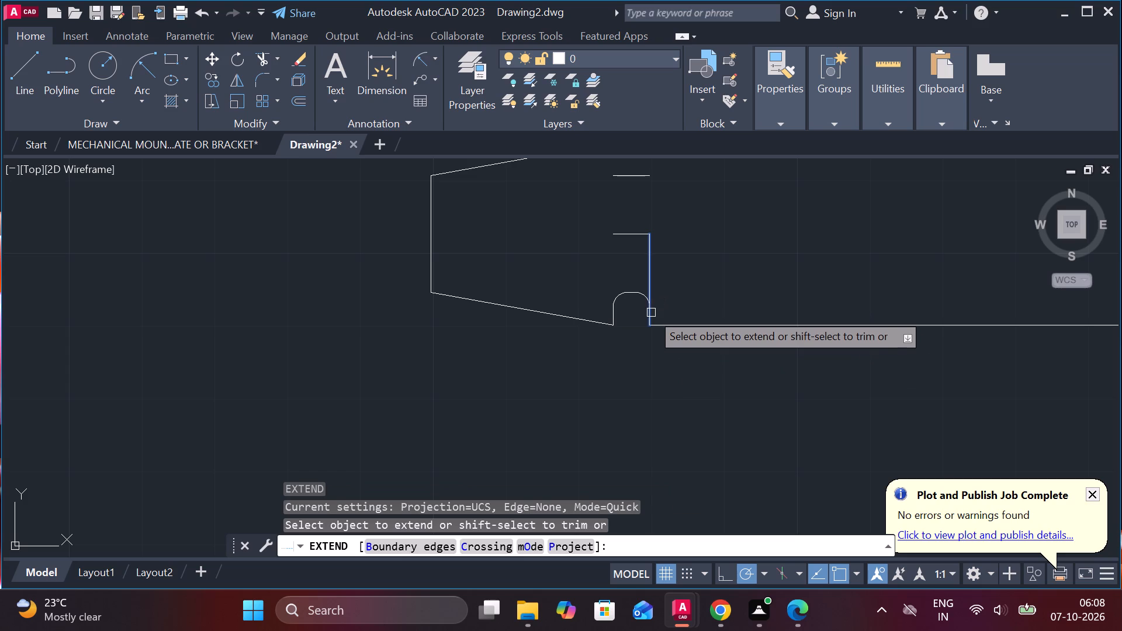
click(651, 313)
click(611, 314)
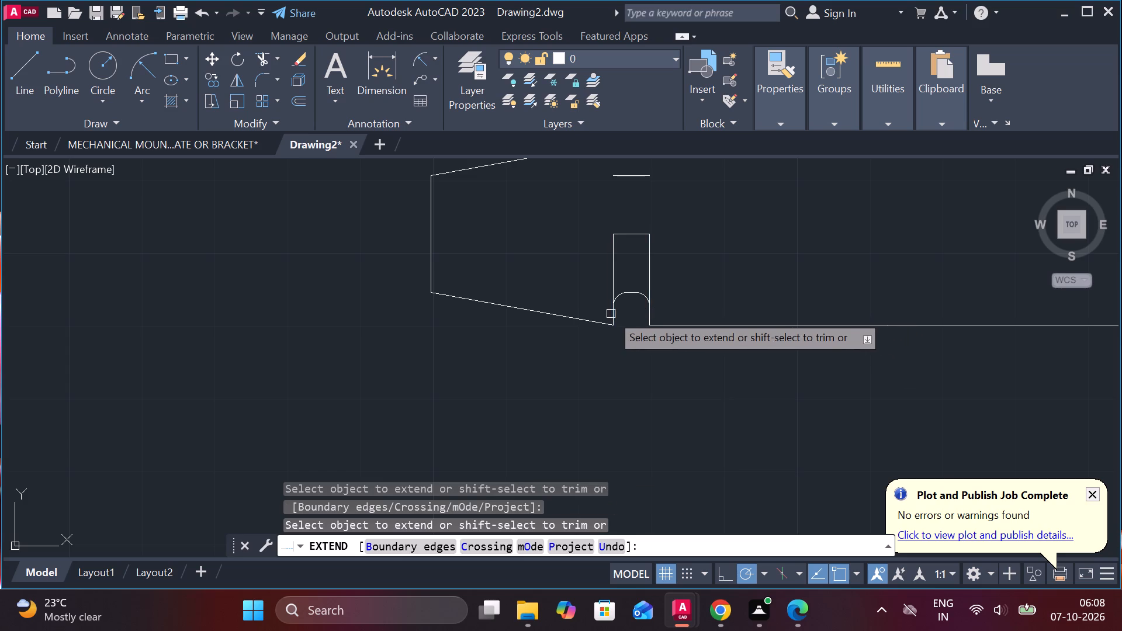
click(609, 251)
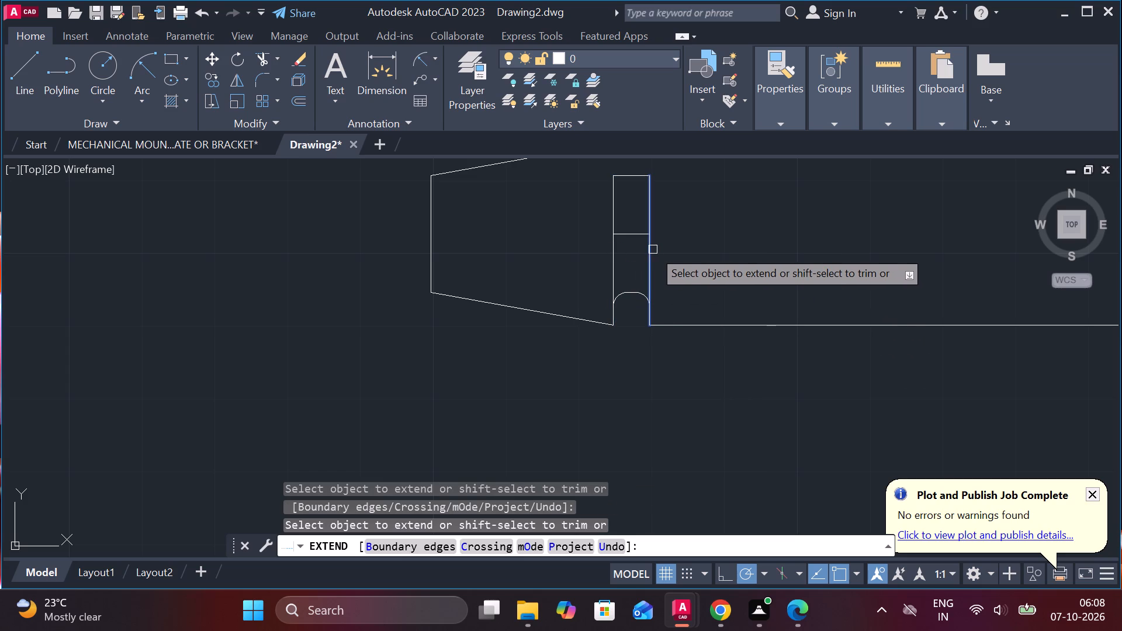
click(653, 249)
middle_drag(678, 233, 656, 308)
click(588, 273)
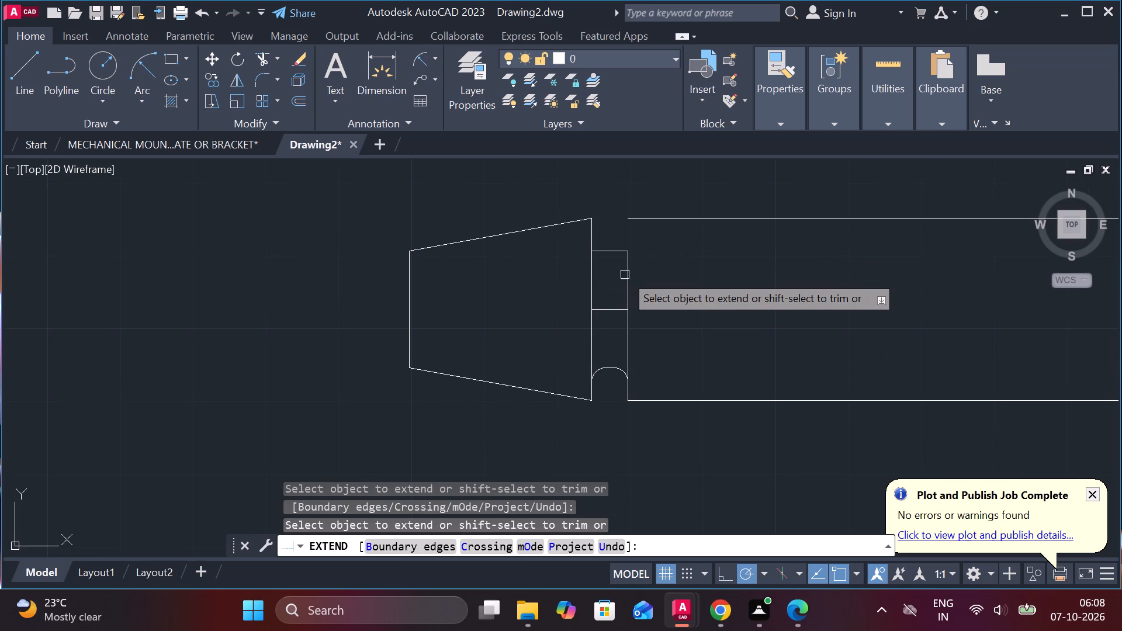
click(630, 275)
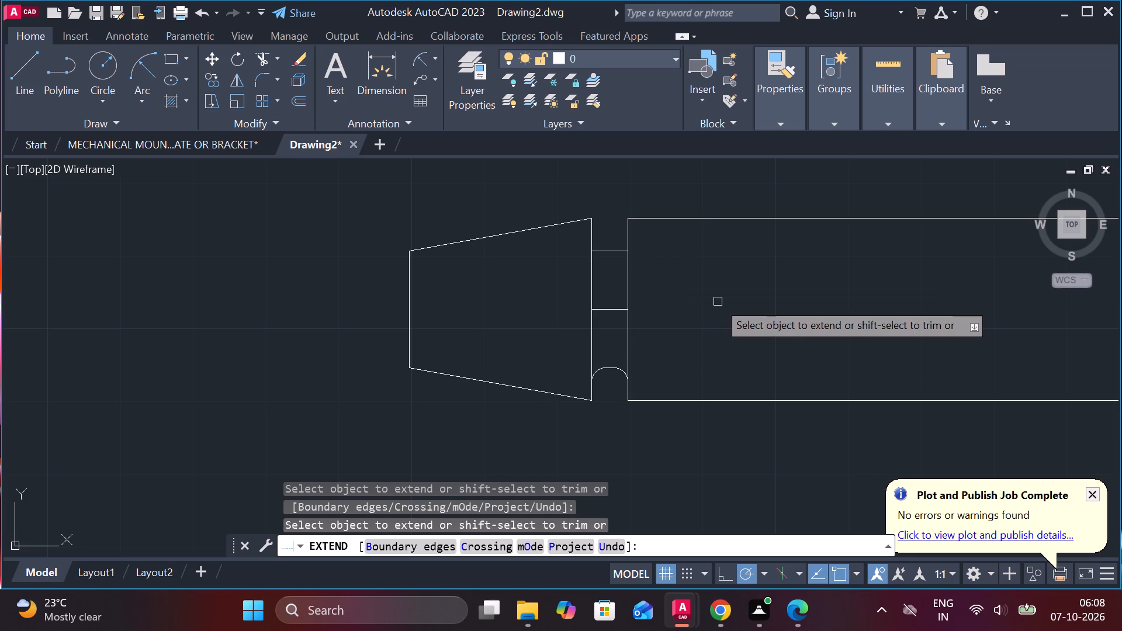
key(Escape)
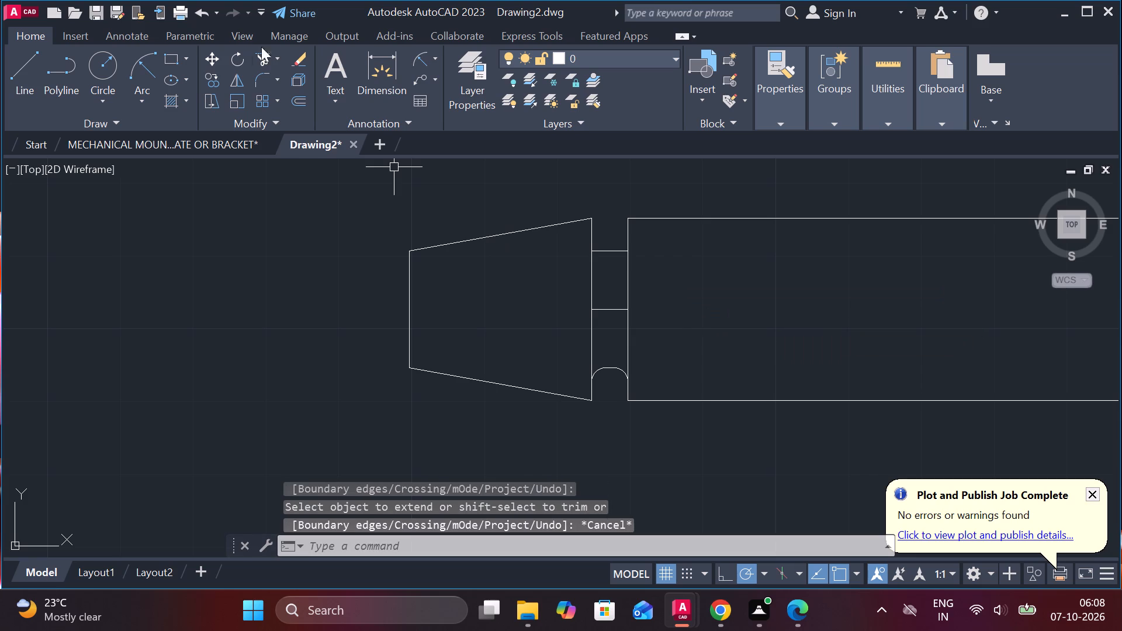
Check the radius of the fillet at the lower end of the left neck using a radius dimension.
click(422, 59)
scroll(608, 381, up, 2)
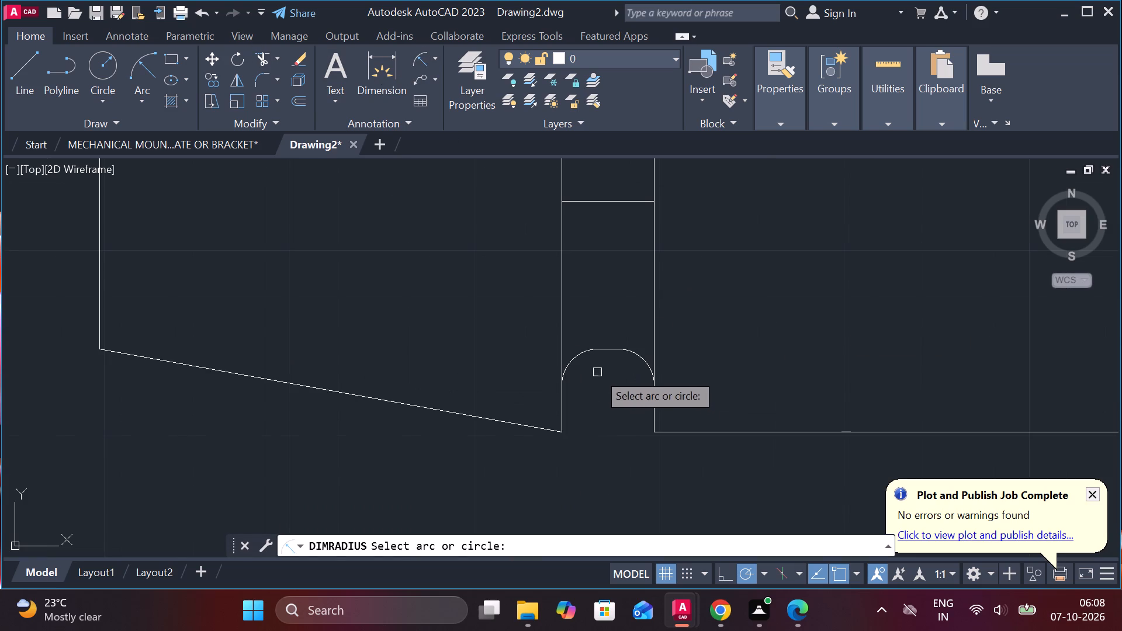
click(577, 352)
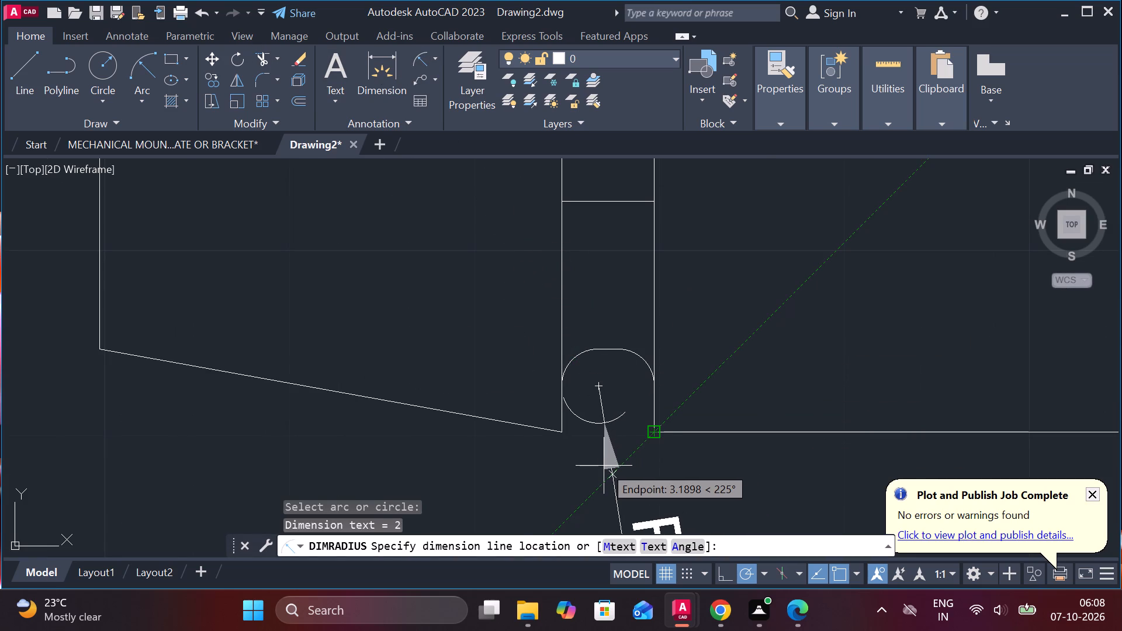
key(Escape)
scroll(673, 409, down, 2)
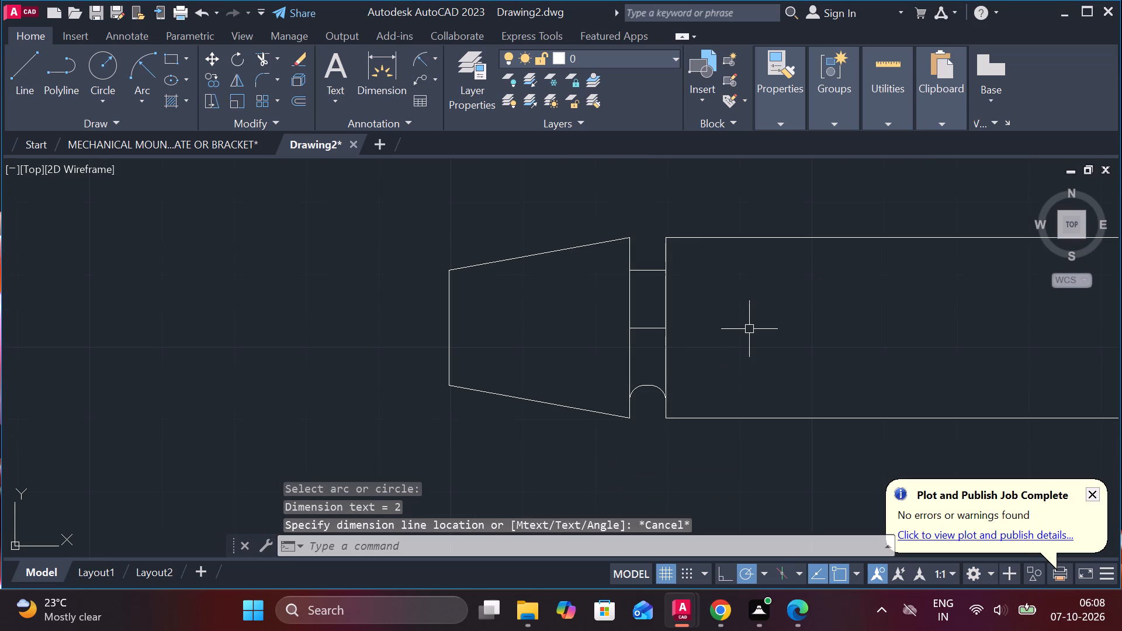
Mirror the left neck's two lower fillet arcs and their connecting line about the shaft's horizontal centreline, keeping the originals.
middle_drag(740, 343, 707, 390)
scroll(619, 443, up, 2)
click(632, 419)
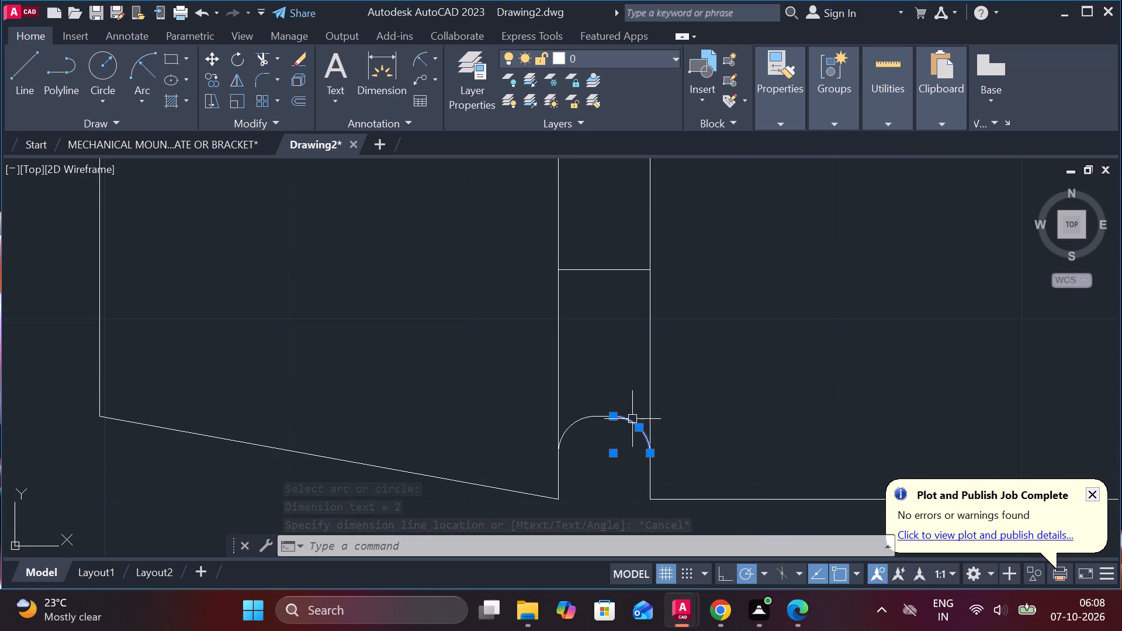
click(570, 428)
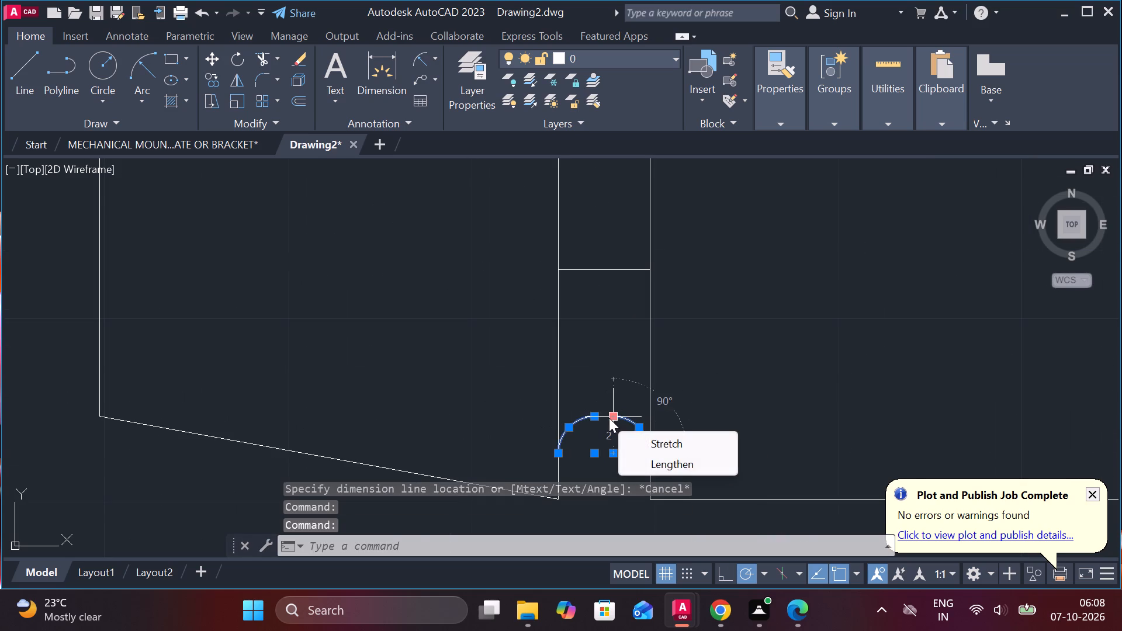
scroll(625, 408, up, 2)
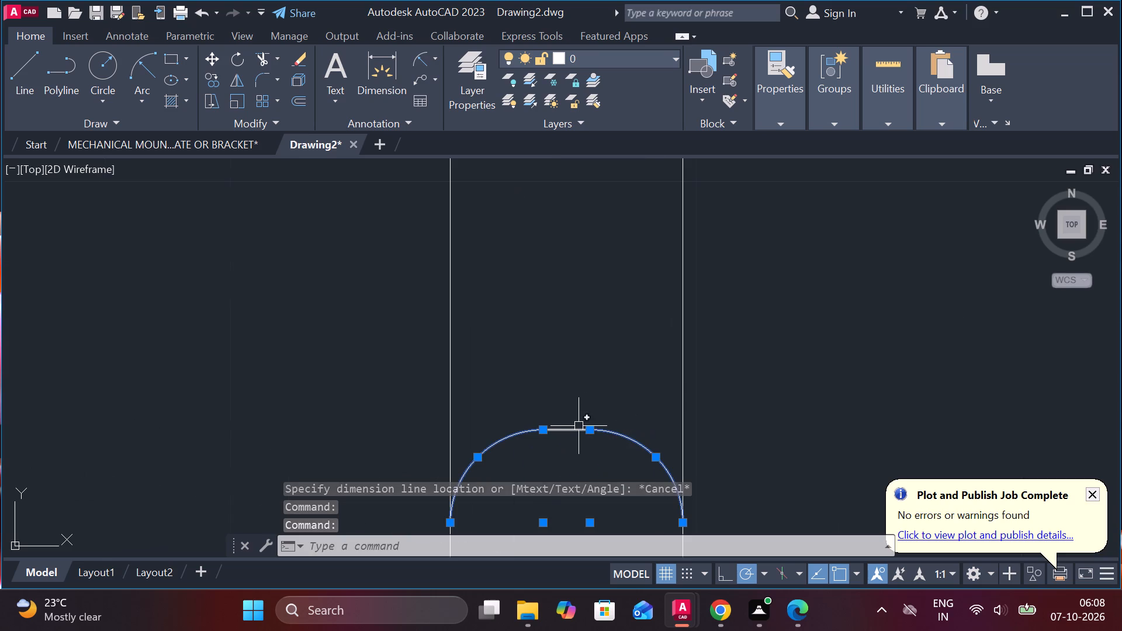
click(579, 426)
scroll(584, 406, down, 2)
text(MI)
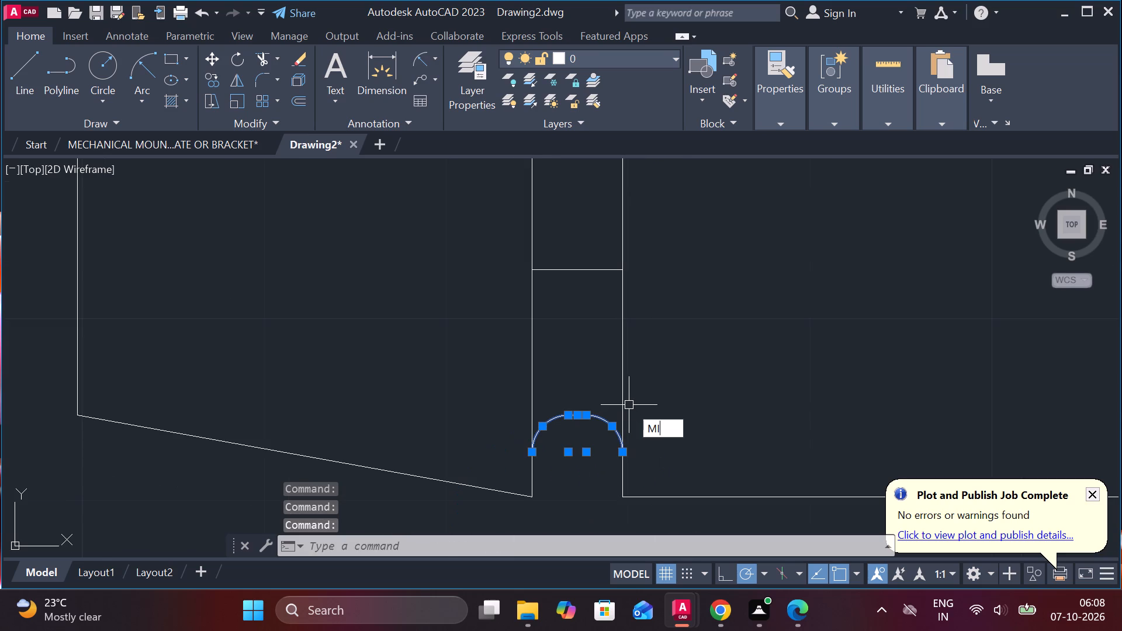
key(Return)
scroll(611, 294, down, 3)
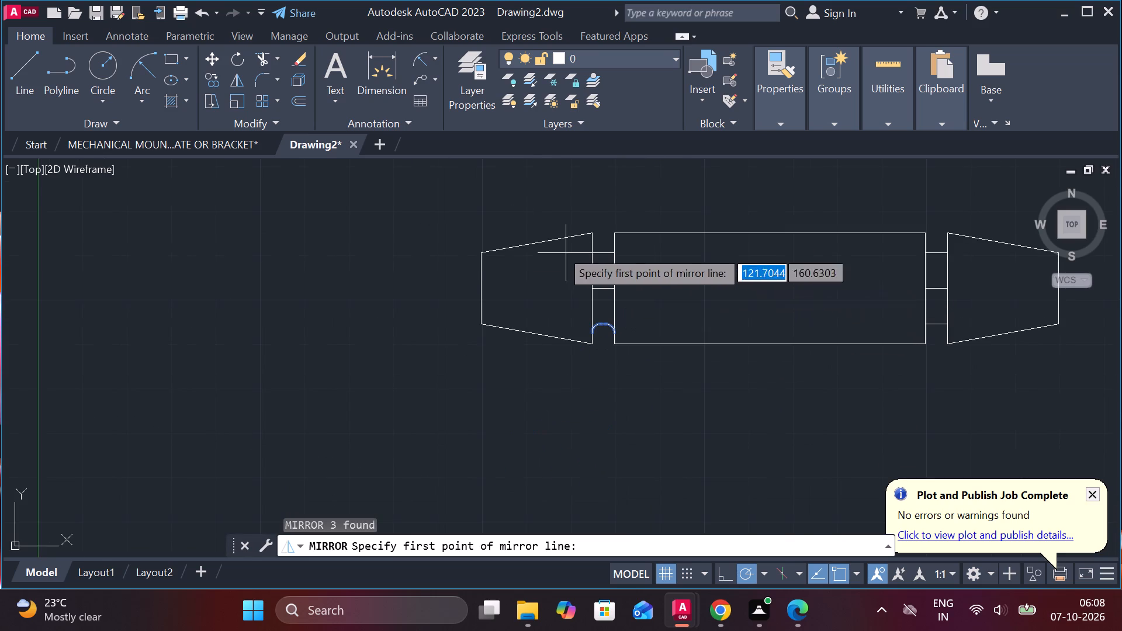
click(478, 294)
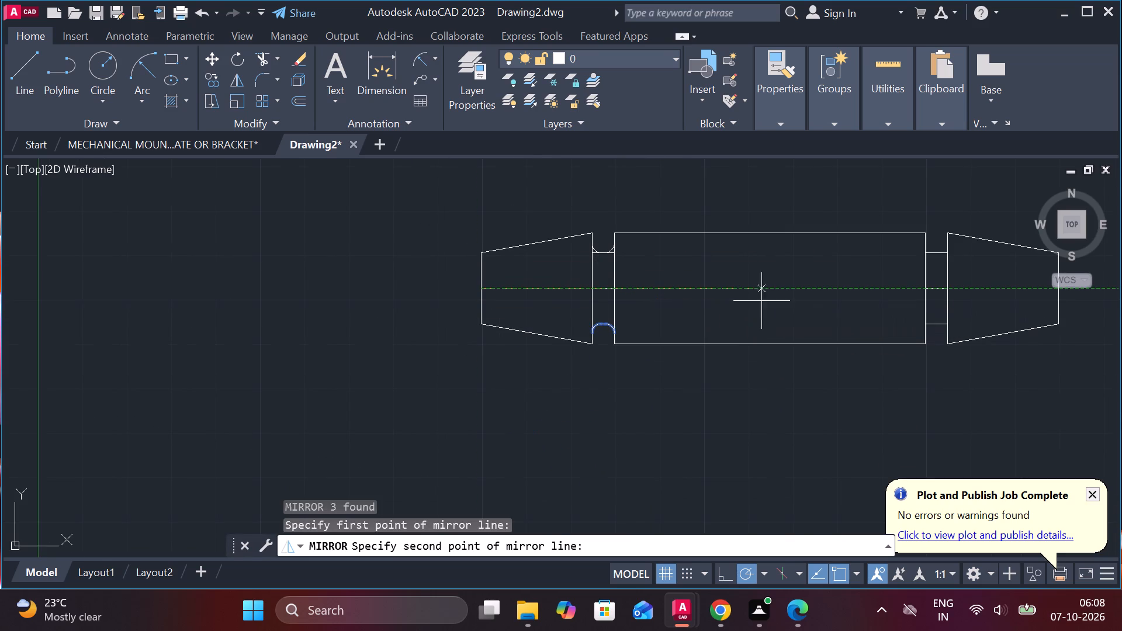
click(770, 300)
drag(807, 366, 770, 300)
Trim the two leftover ends of the left neck's upper horizontal line outside the mirrored fillet arcs.
scroll(617, 245, up, 4)
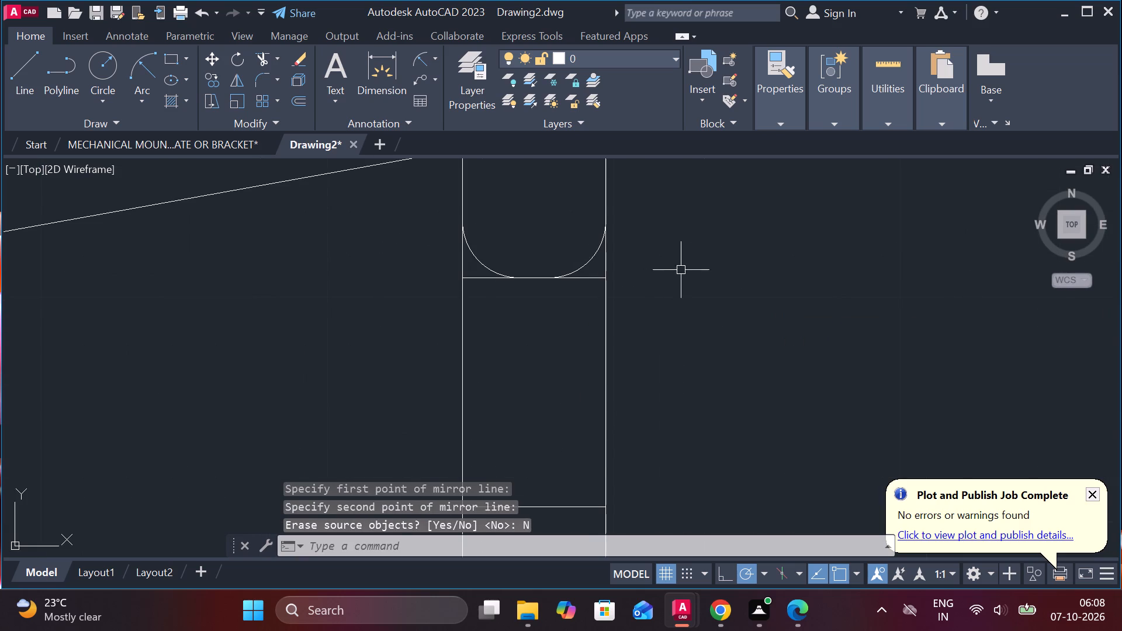
text(TR)
key(space)
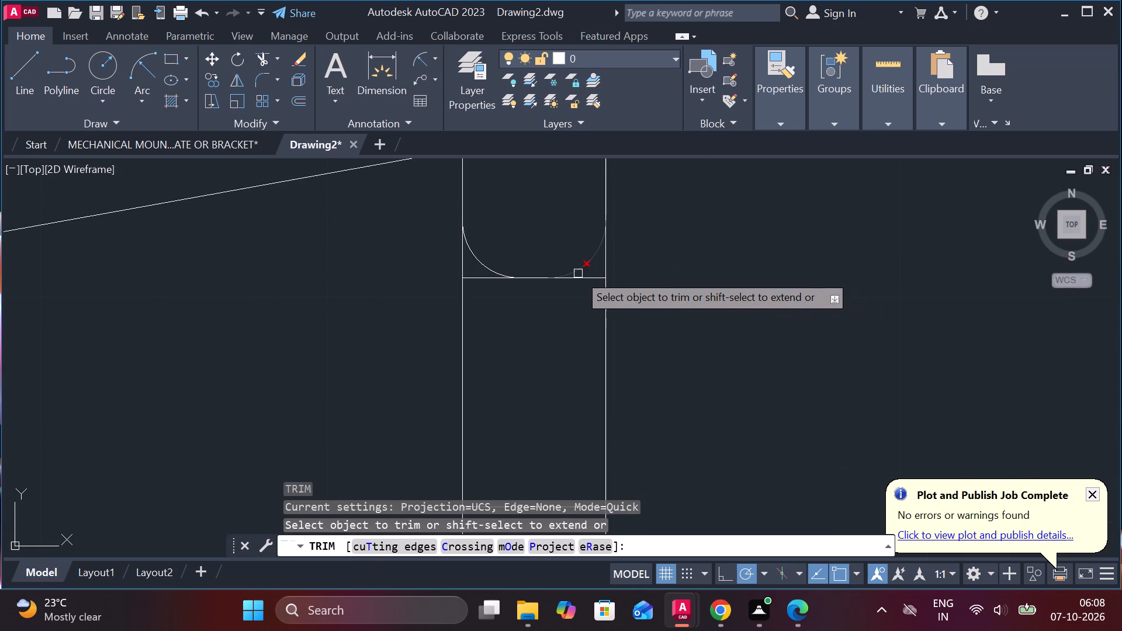
click(587, 278)
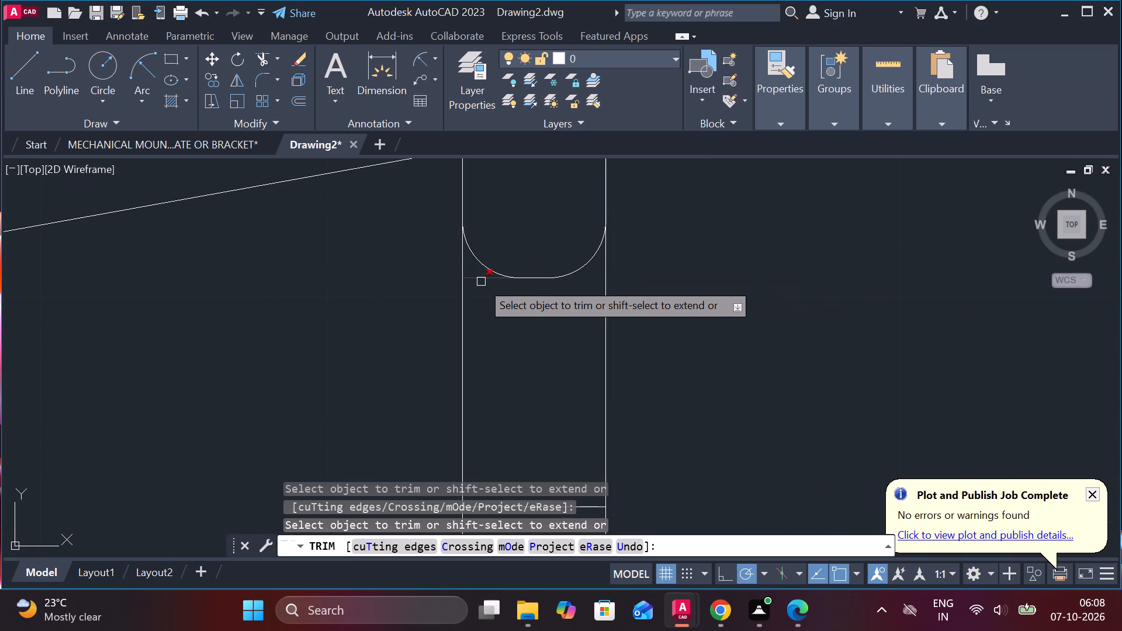
click(481, 282)
Draw a trial start-end-radius arc in the empty area below the shaft body, entering radius 2.
scroll(481, 282, down, 2)
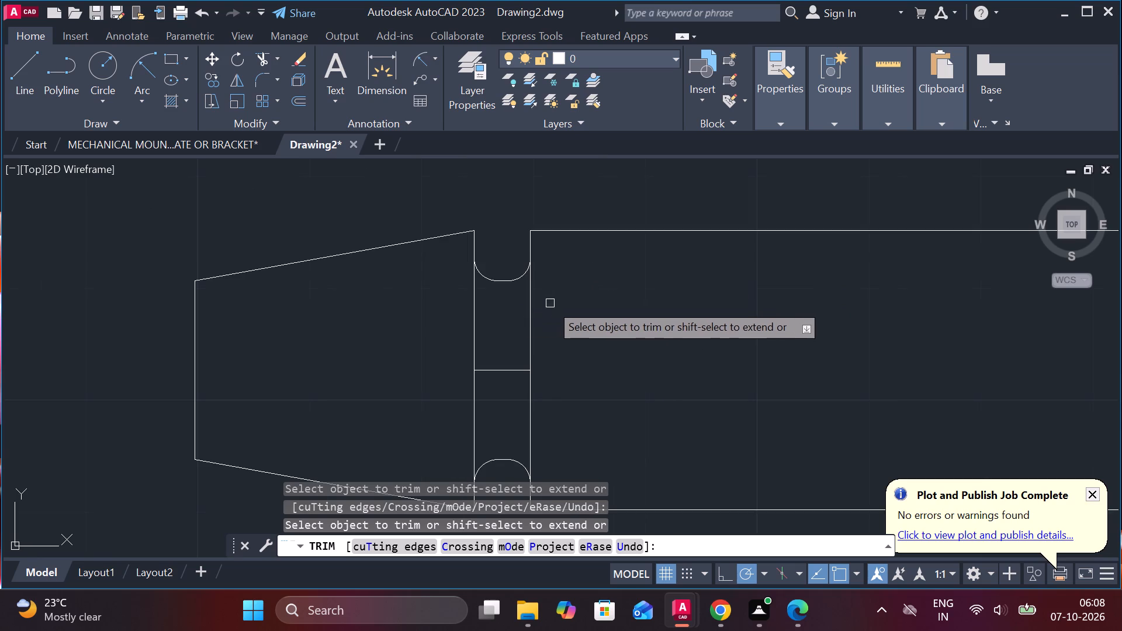
scroll(563, 303, down, 2)
middle_drag(596, 315, 494, 228)
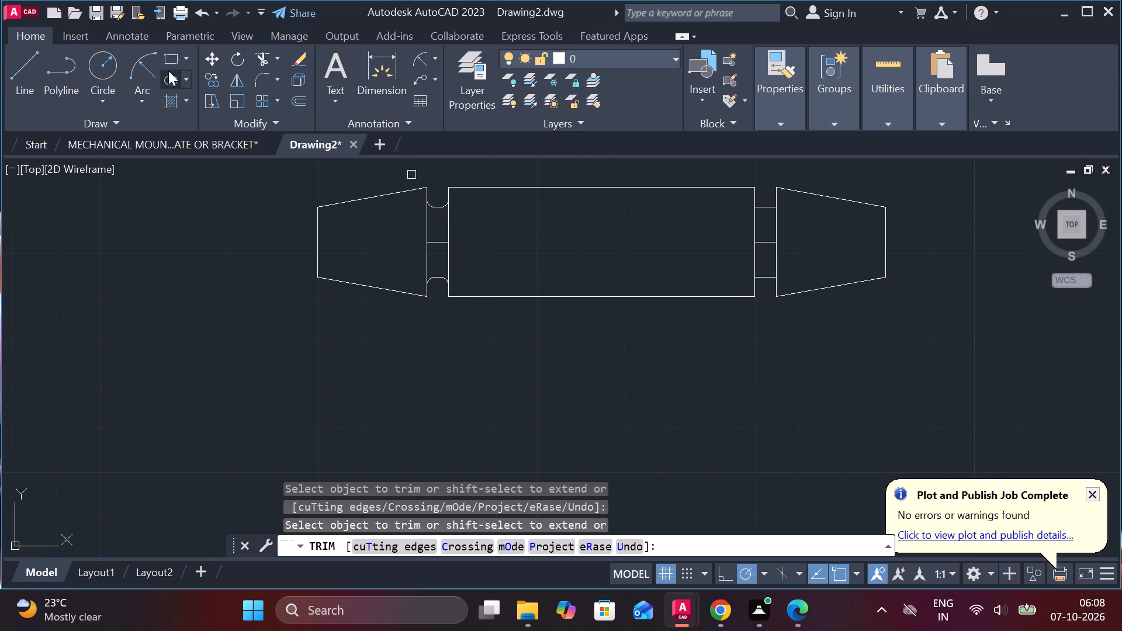
click(148, 70)
scroll(475, 334, up, 1)
click(478, 398)
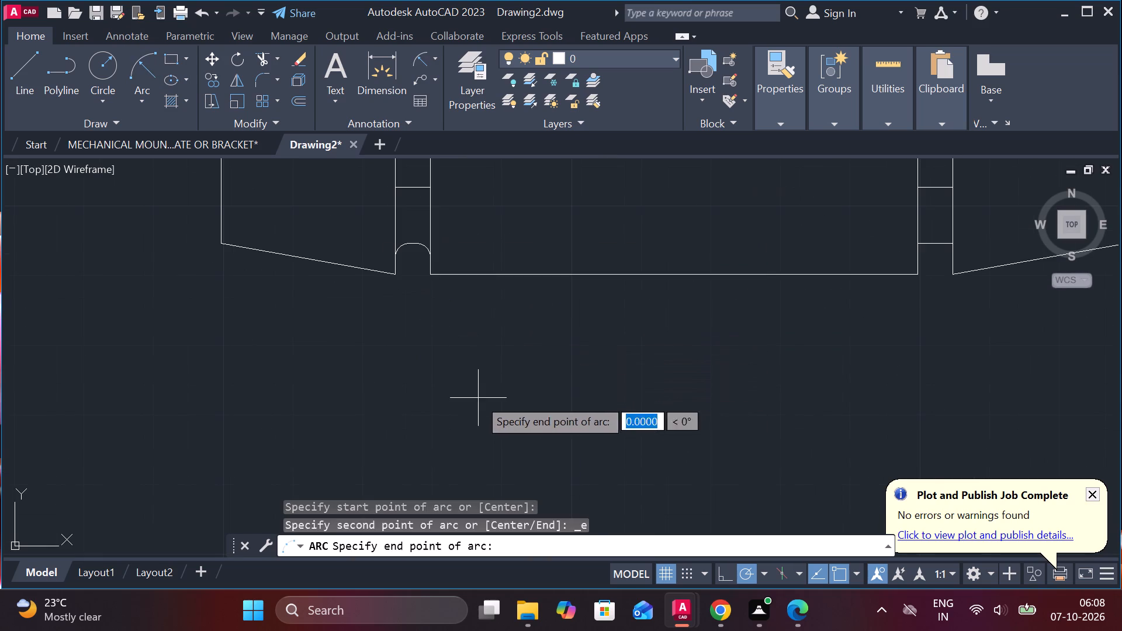
click(584, 403)
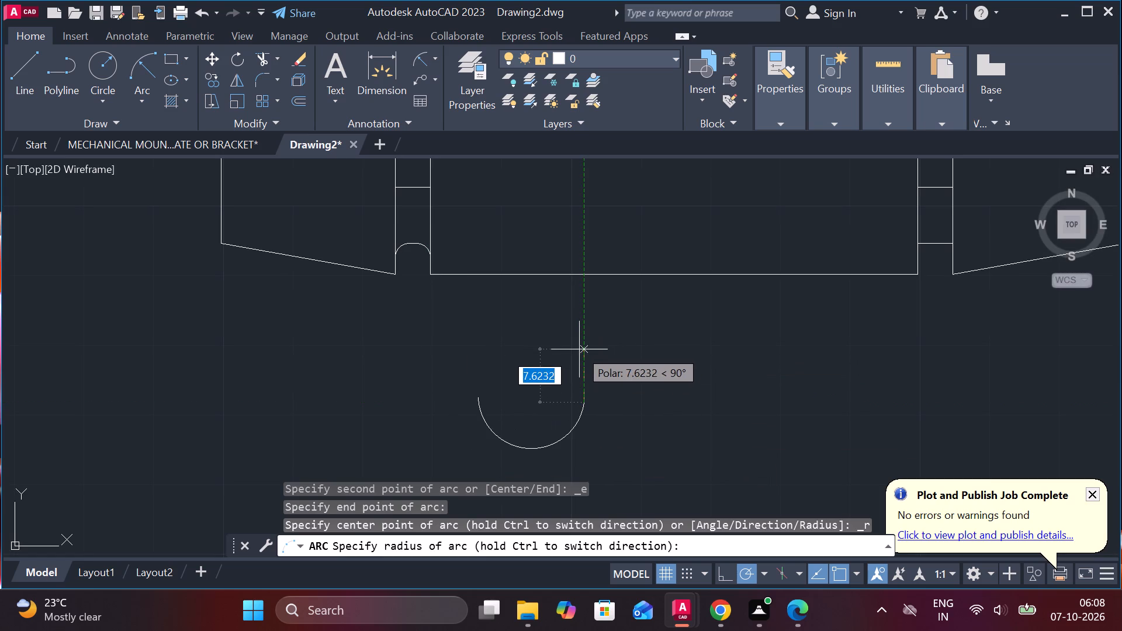
key(2)
key(Return)
key(Return)
key(Return)
key(Return)
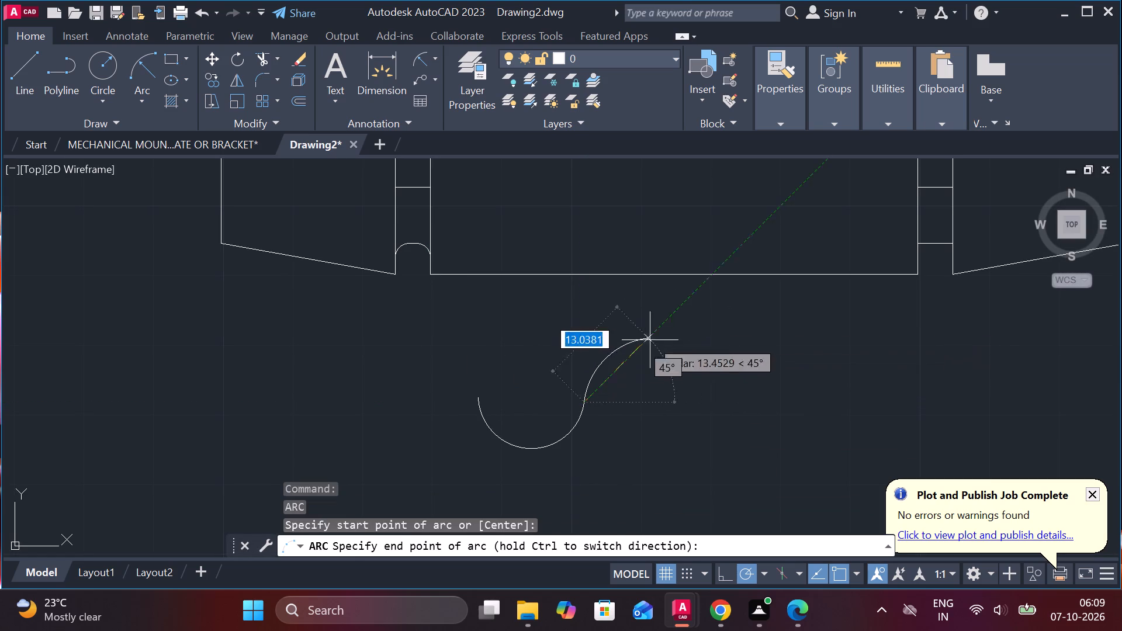
key(Escape)
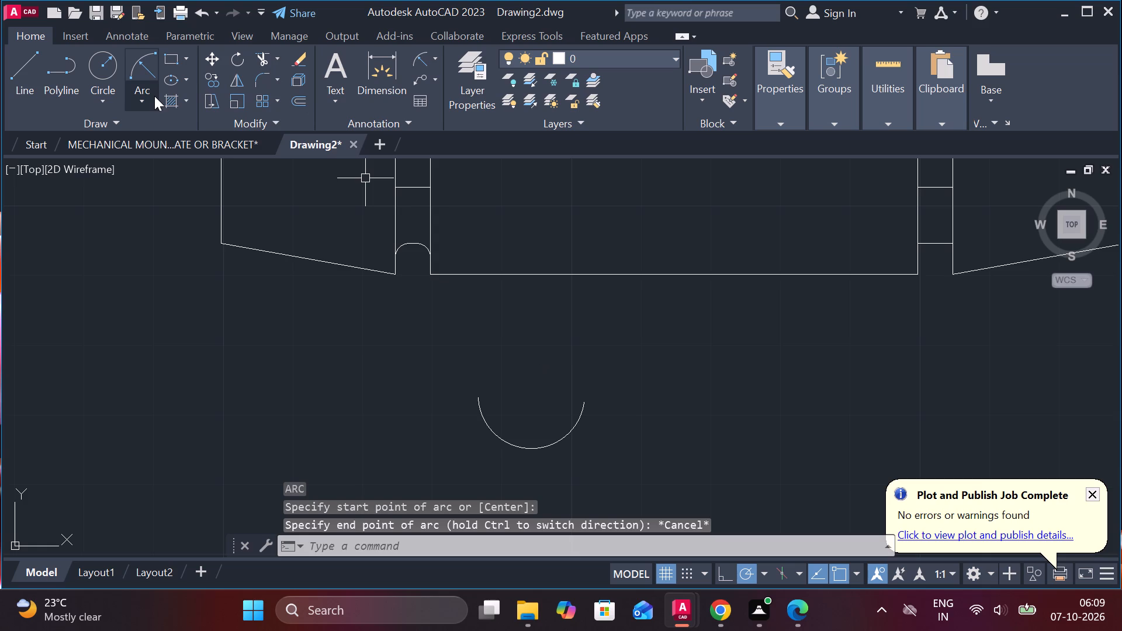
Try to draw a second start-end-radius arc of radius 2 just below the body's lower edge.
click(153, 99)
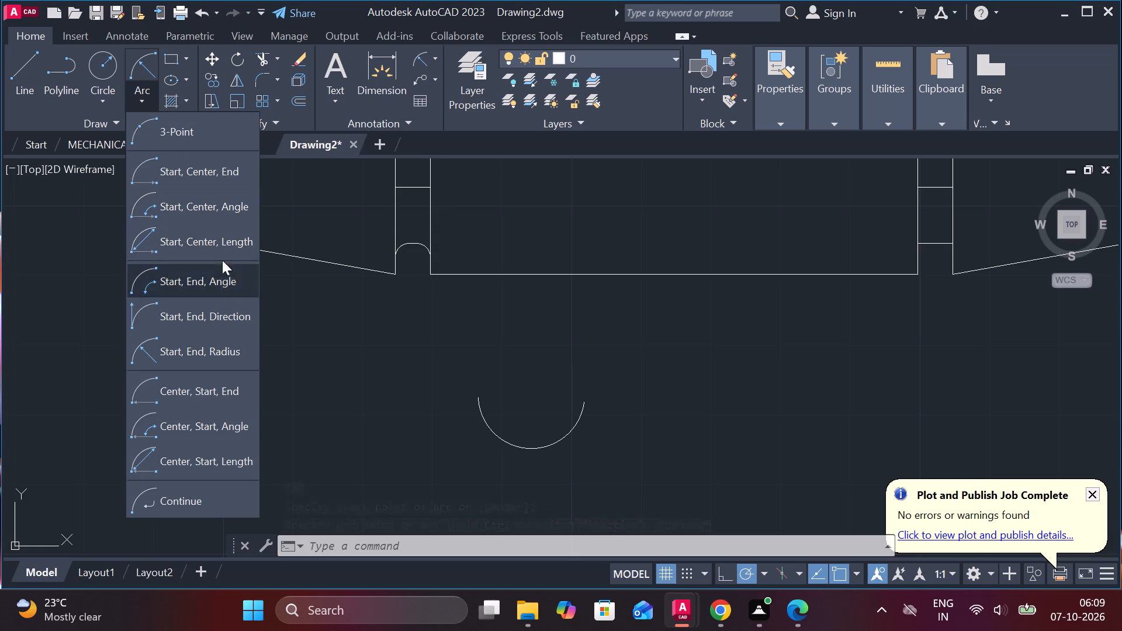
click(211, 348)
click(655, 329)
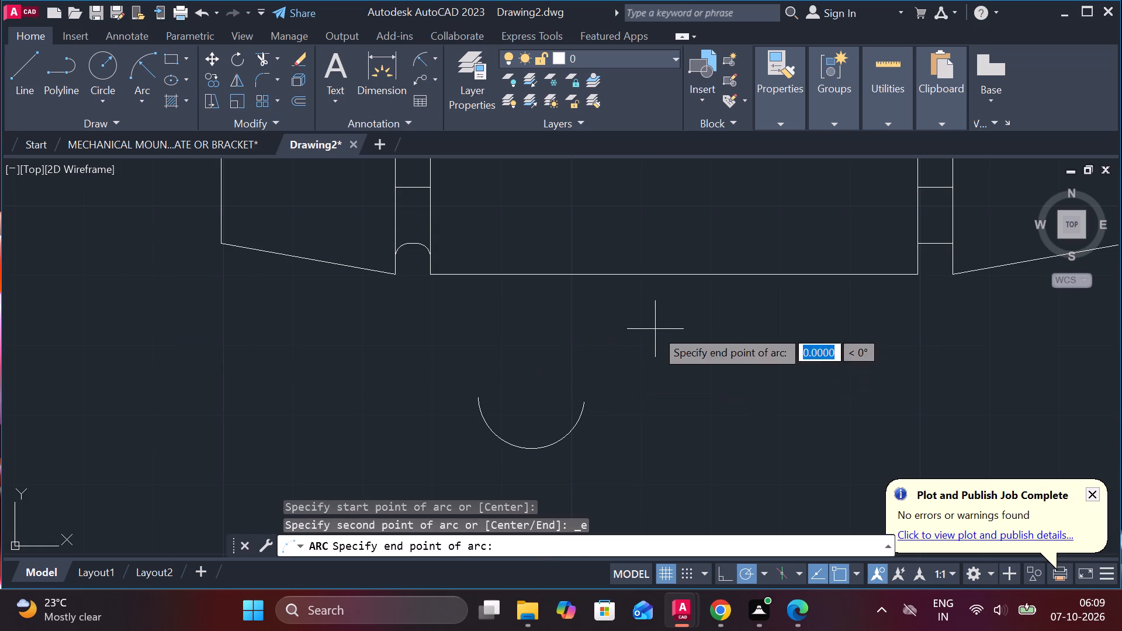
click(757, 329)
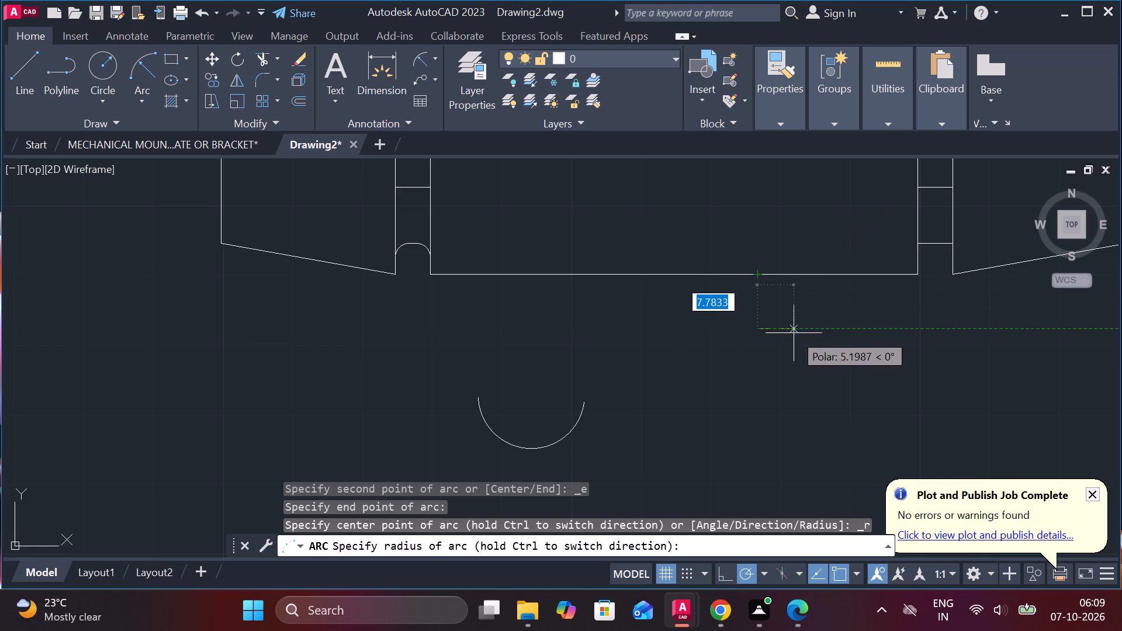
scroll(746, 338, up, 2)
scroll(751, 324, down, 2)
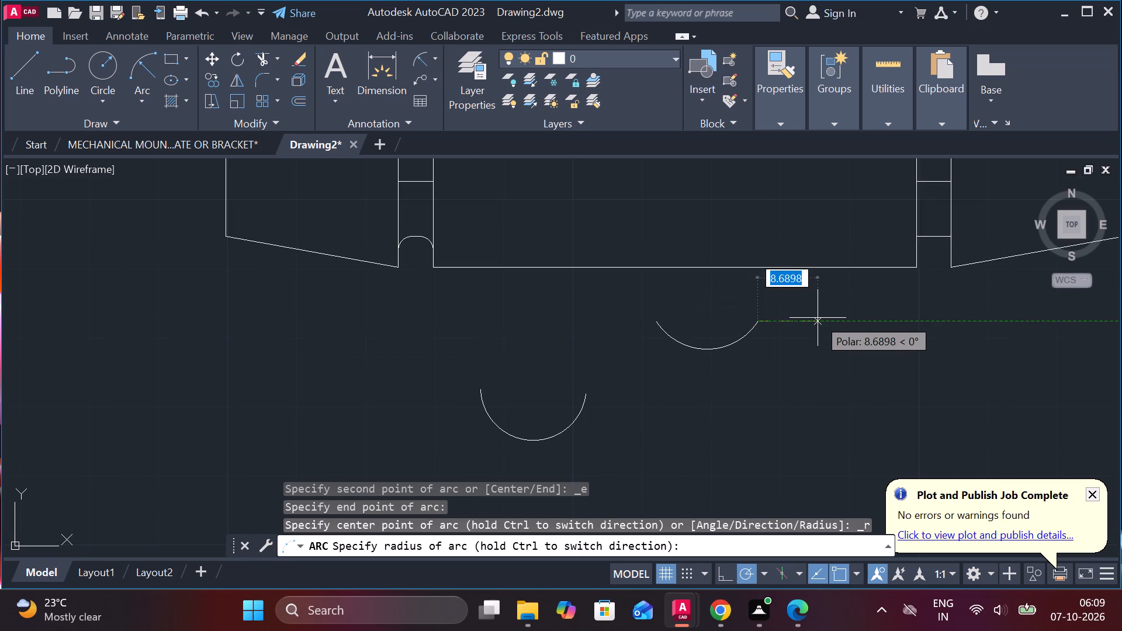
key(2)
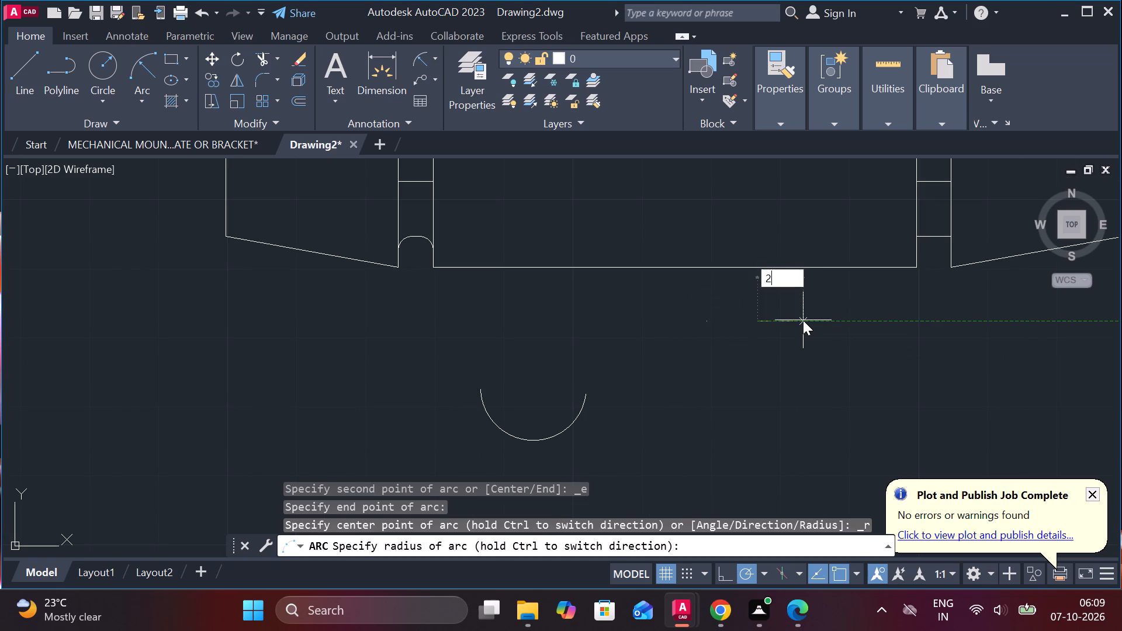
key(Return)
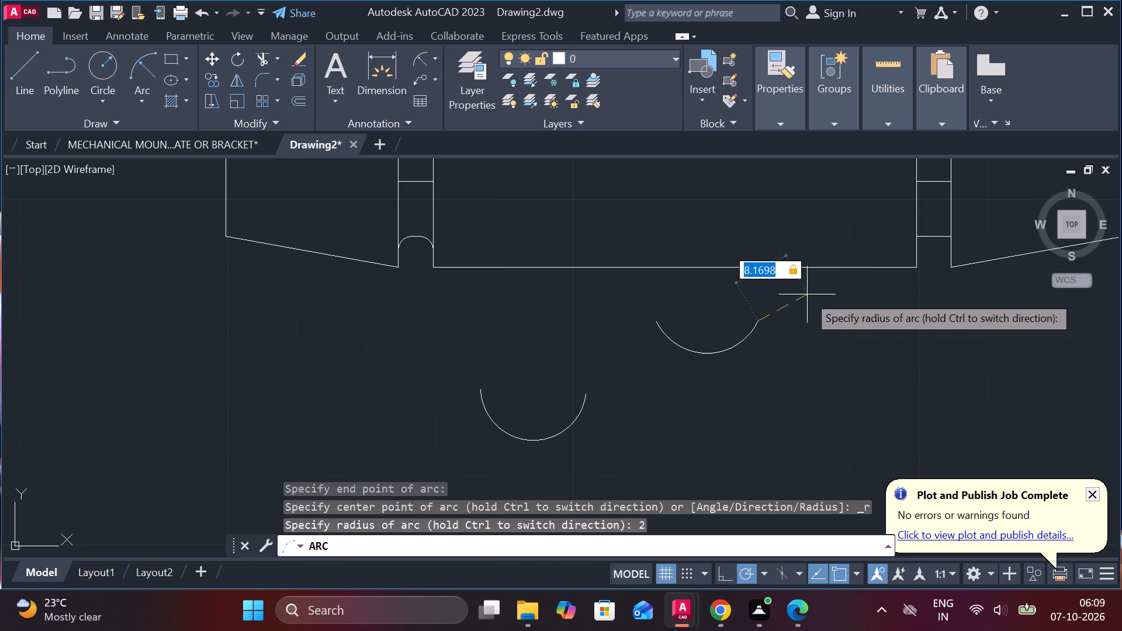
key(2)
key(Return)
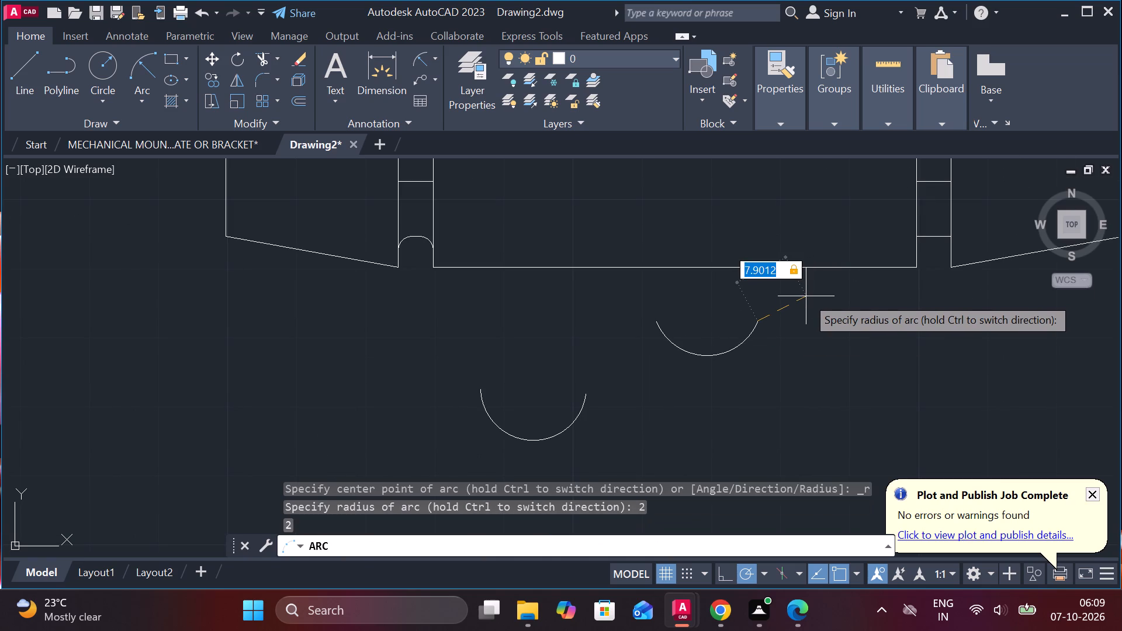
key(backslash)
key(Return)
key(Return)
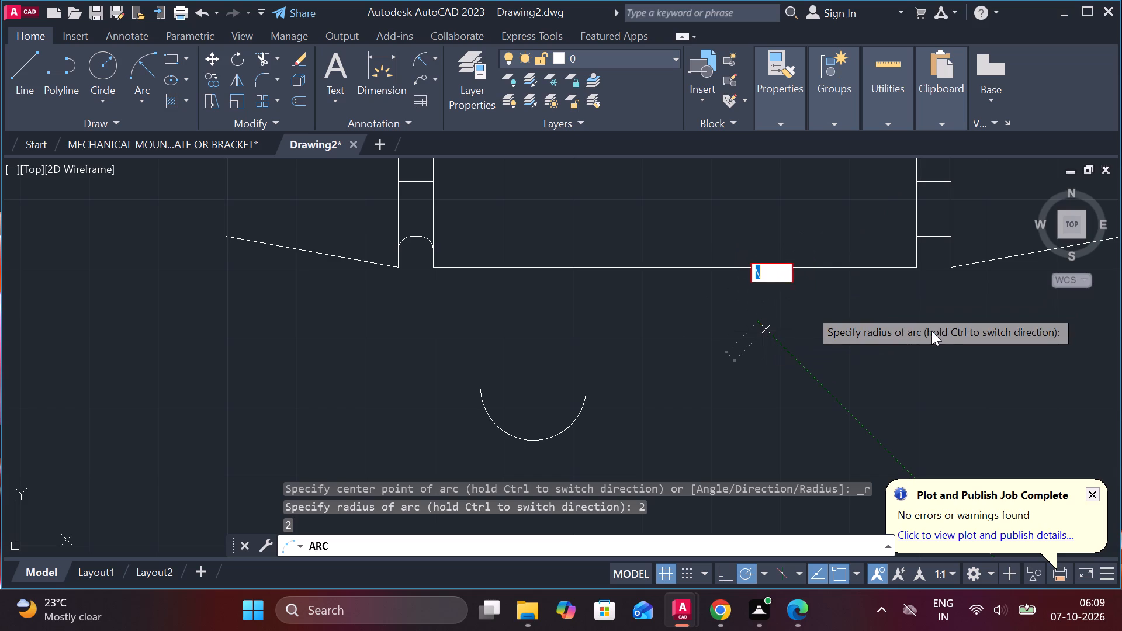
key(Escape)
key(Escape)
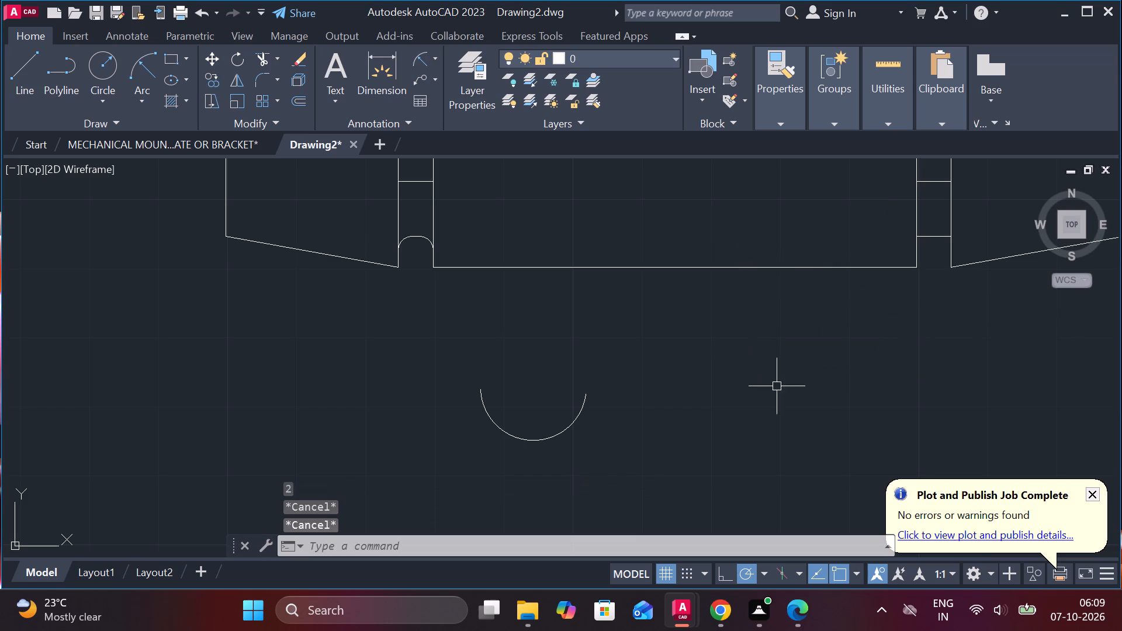
Erase the trial arc in the empty area below the shaft body.
key(Escape)
drag(695, 428, 538, 429)
click(396, 366)
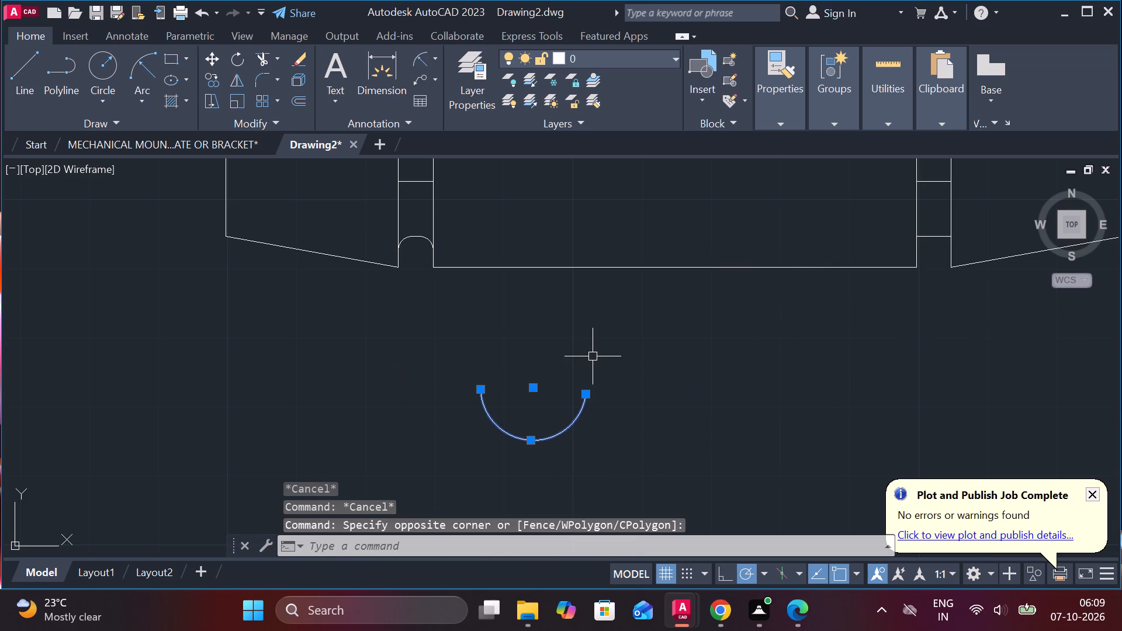
text(E)
key(space)
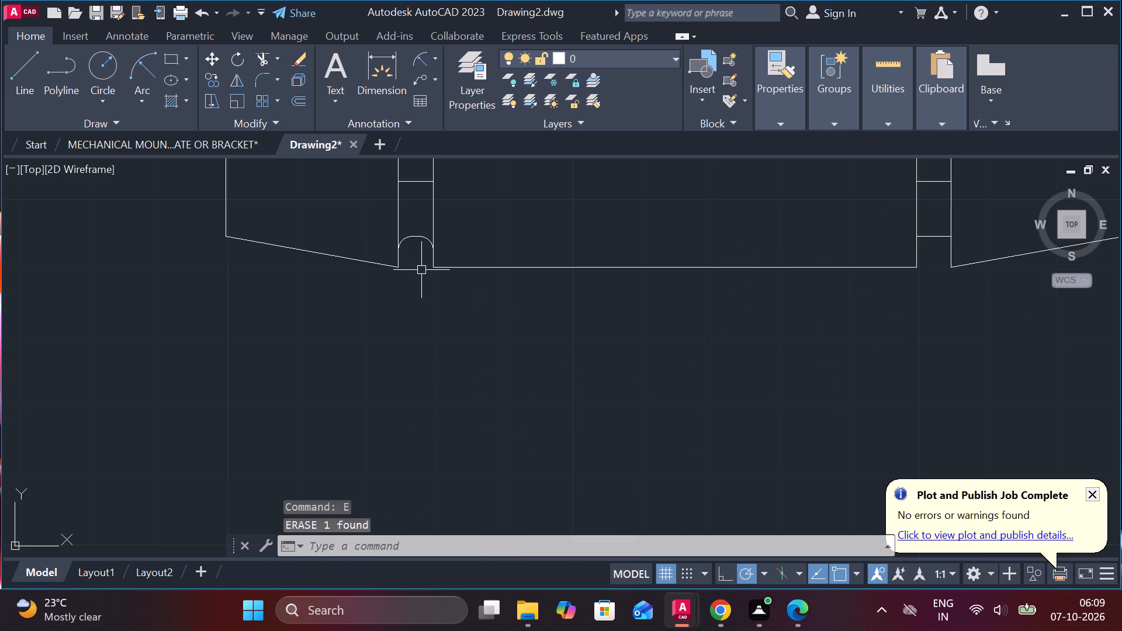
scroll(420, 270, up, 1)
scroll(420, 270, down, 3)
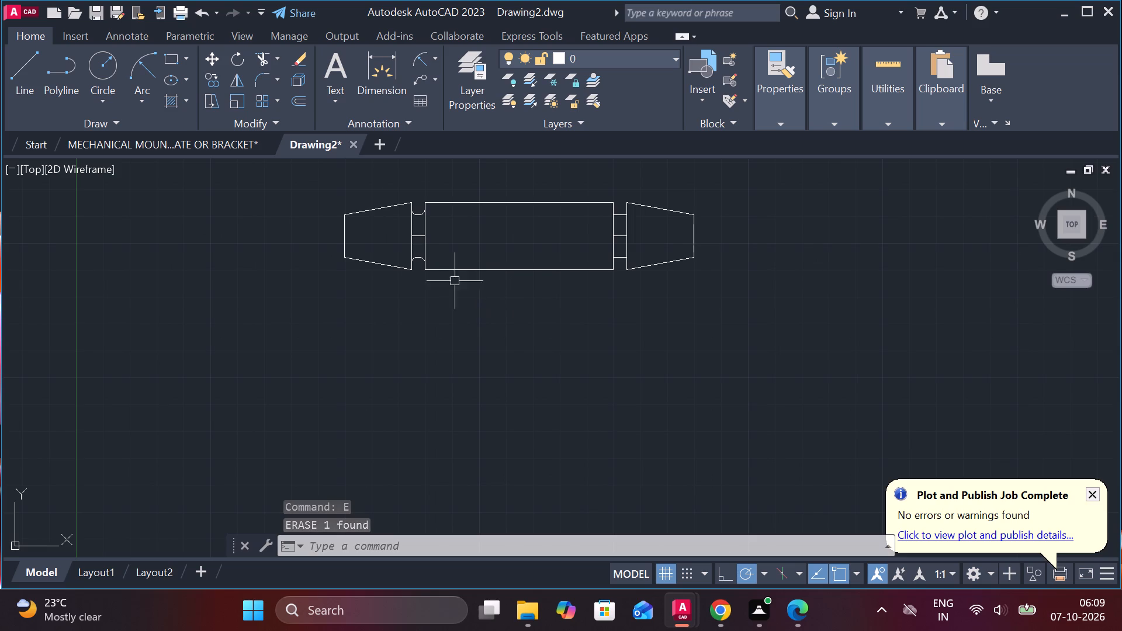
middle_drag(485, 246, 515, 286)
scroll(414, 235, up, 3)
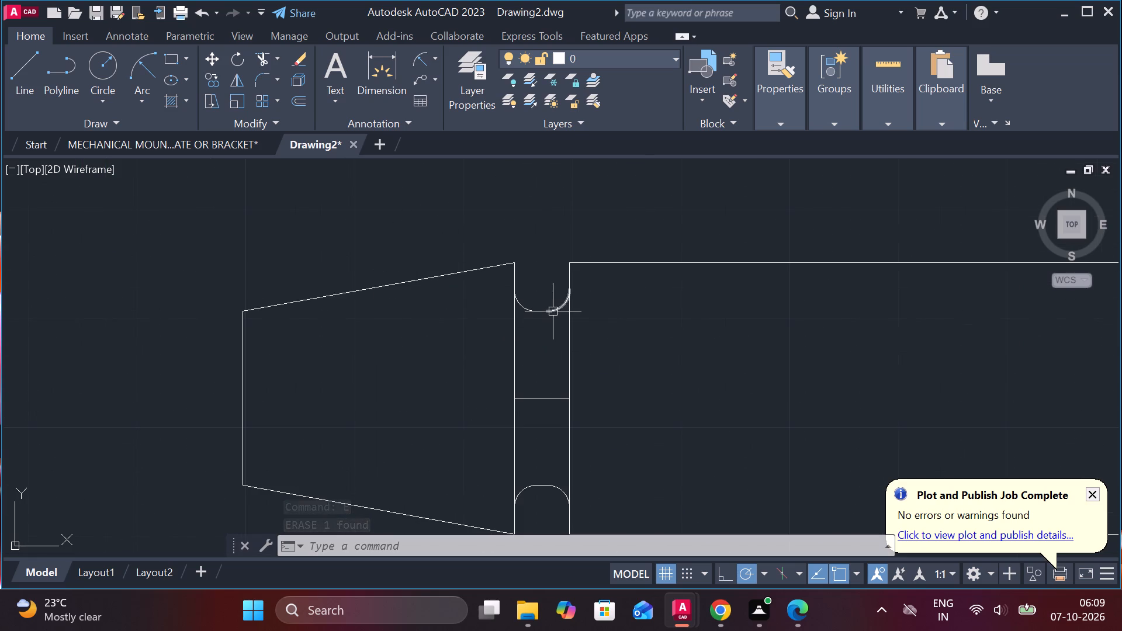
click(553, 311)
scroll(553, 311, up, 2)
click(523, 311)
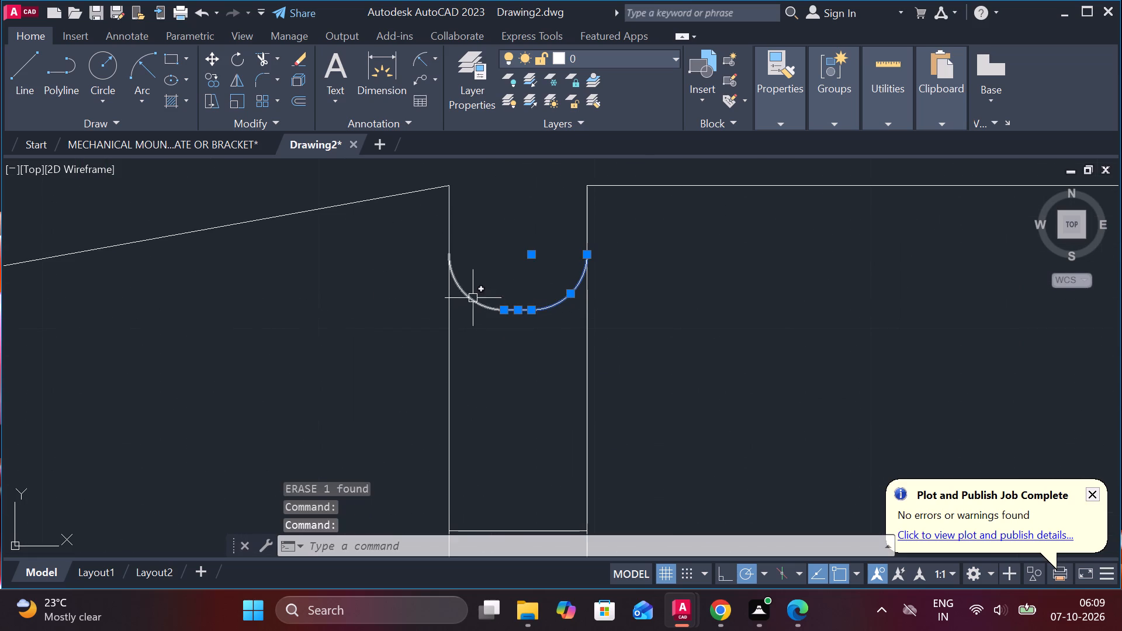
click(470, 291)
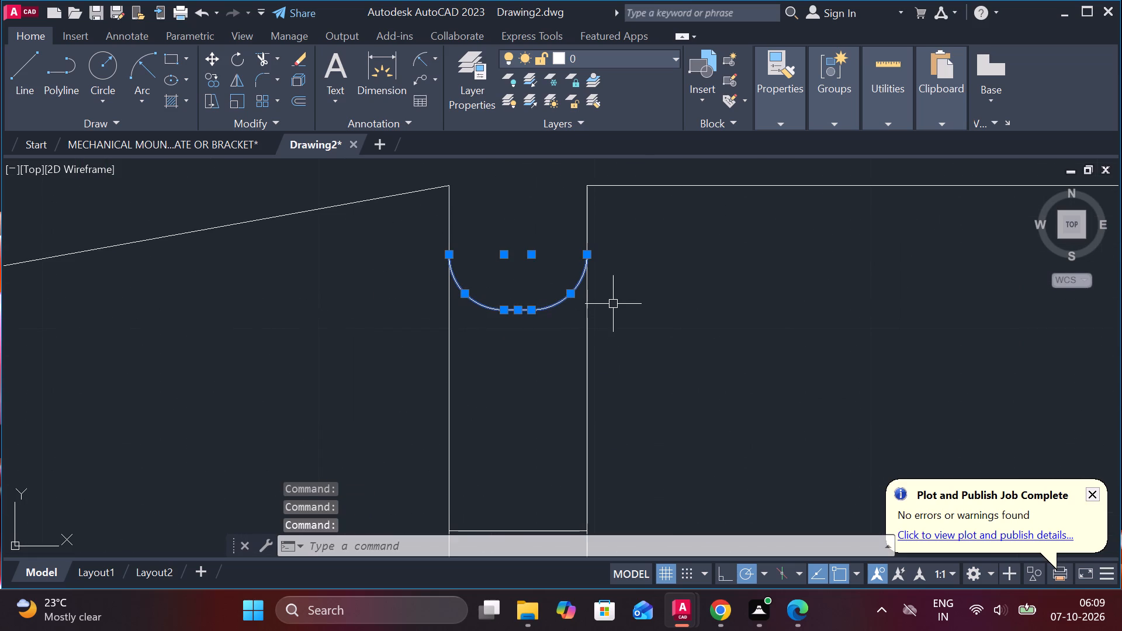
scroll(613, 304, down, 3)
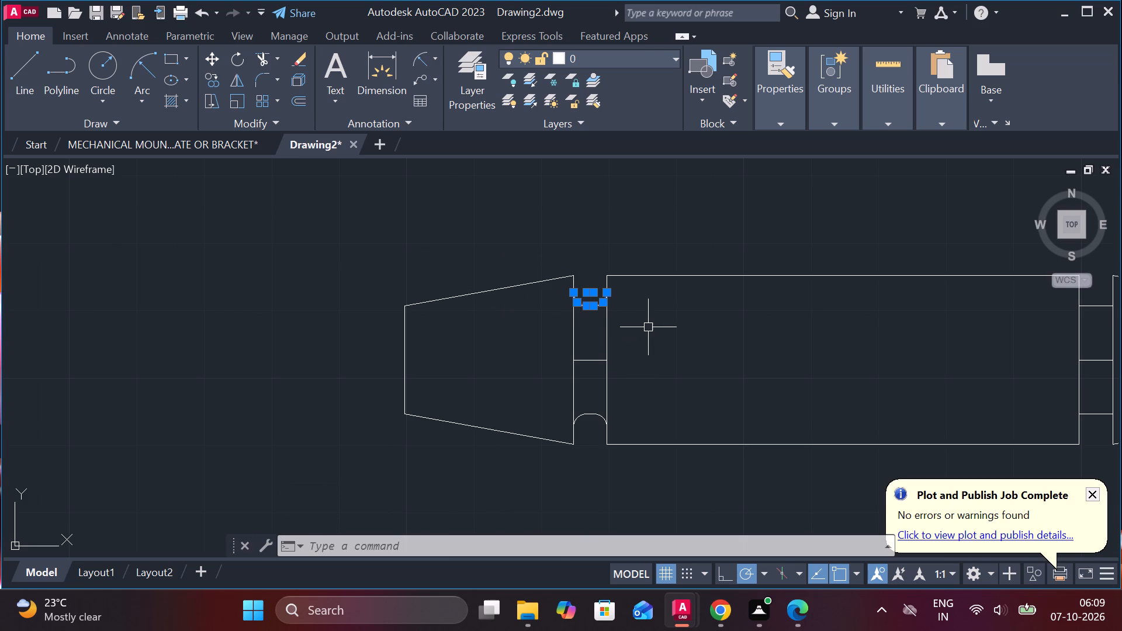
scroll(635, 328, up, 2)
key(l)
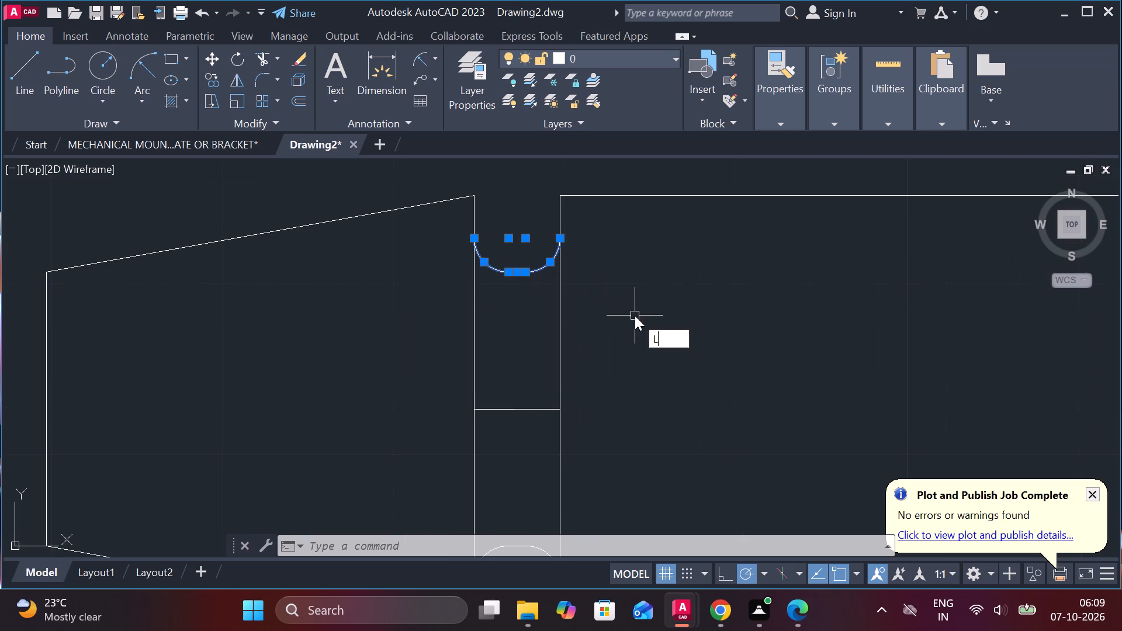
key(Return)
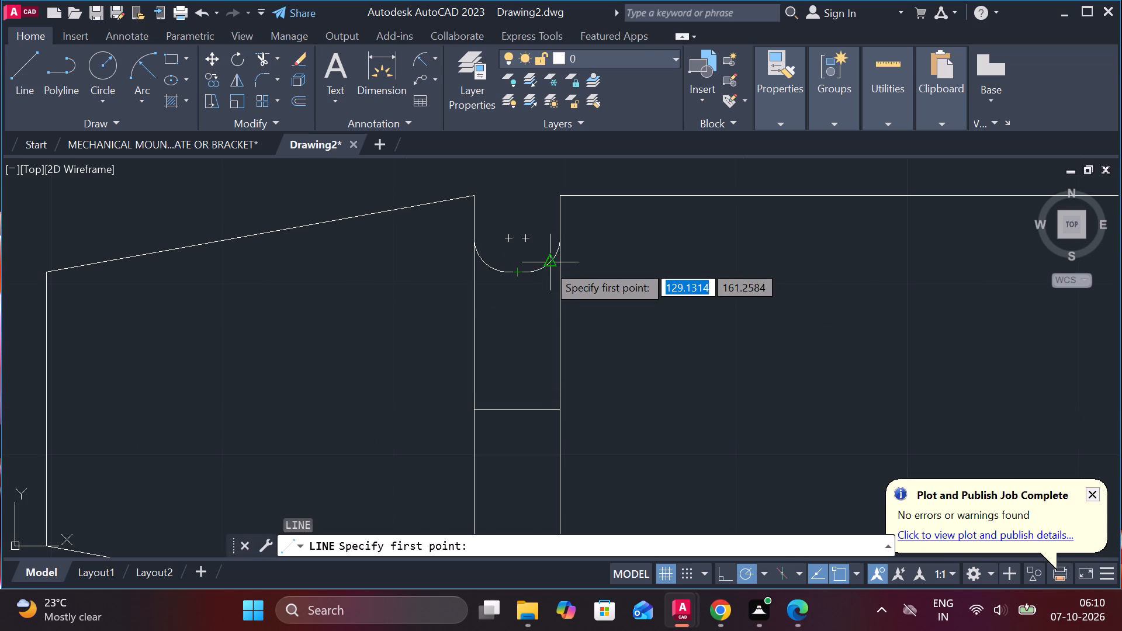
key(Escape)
Join the left neck's two upper fillet arcs and their connecting line into one polyline.
click(547, 264)
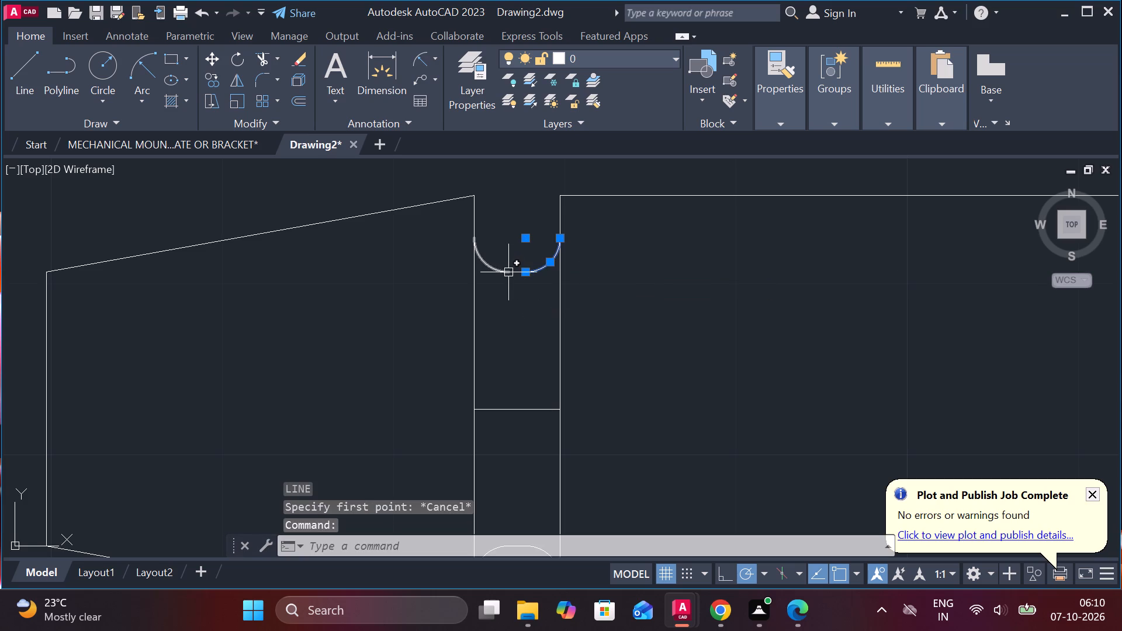
click(508, 272)
scroll(508, 272, up, 3)
click(528, 280)
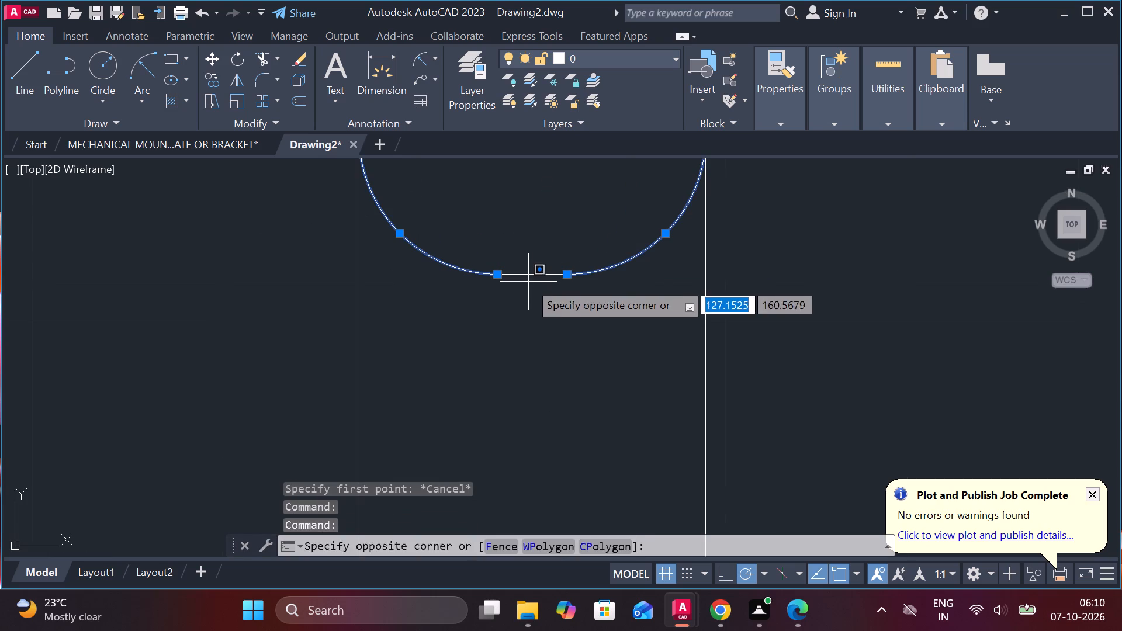
click(528, 280)
click(530, 274)
key(j)
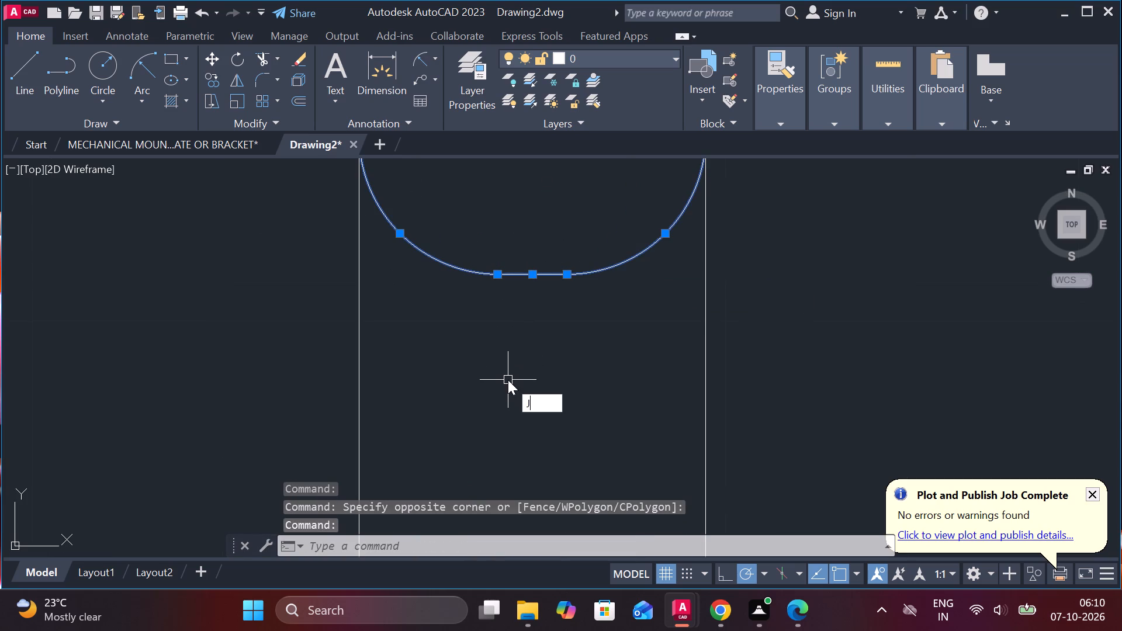
key(Return)
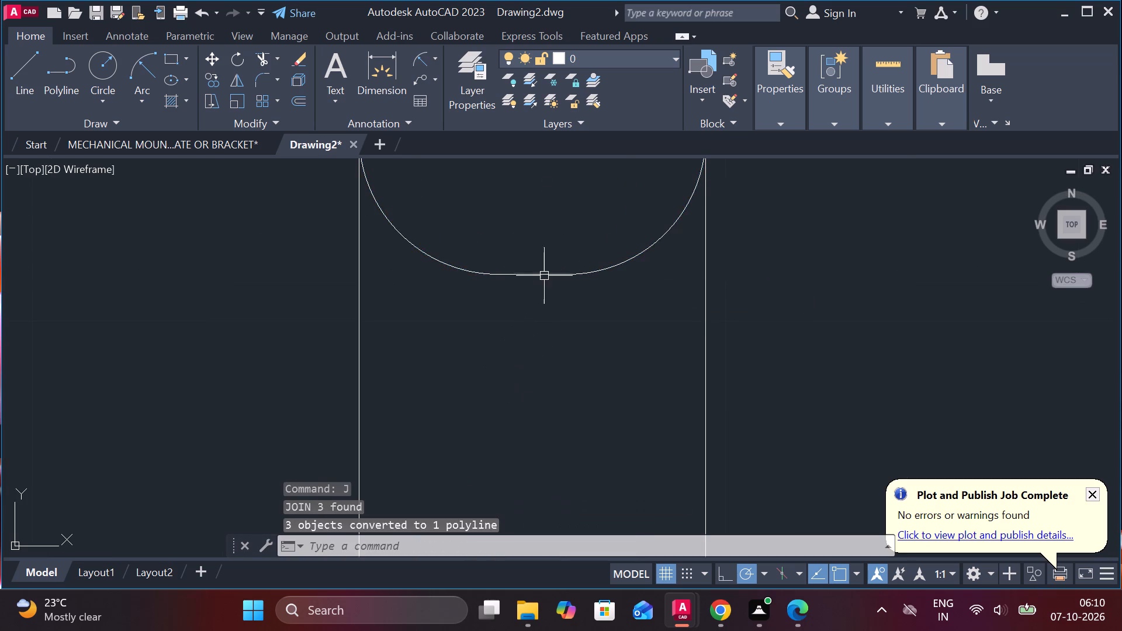
Move the joined upper fillet polyline 2.5 straight up, from its left endpoint to the taper's upper corner at the left neck.
click(544, 276)
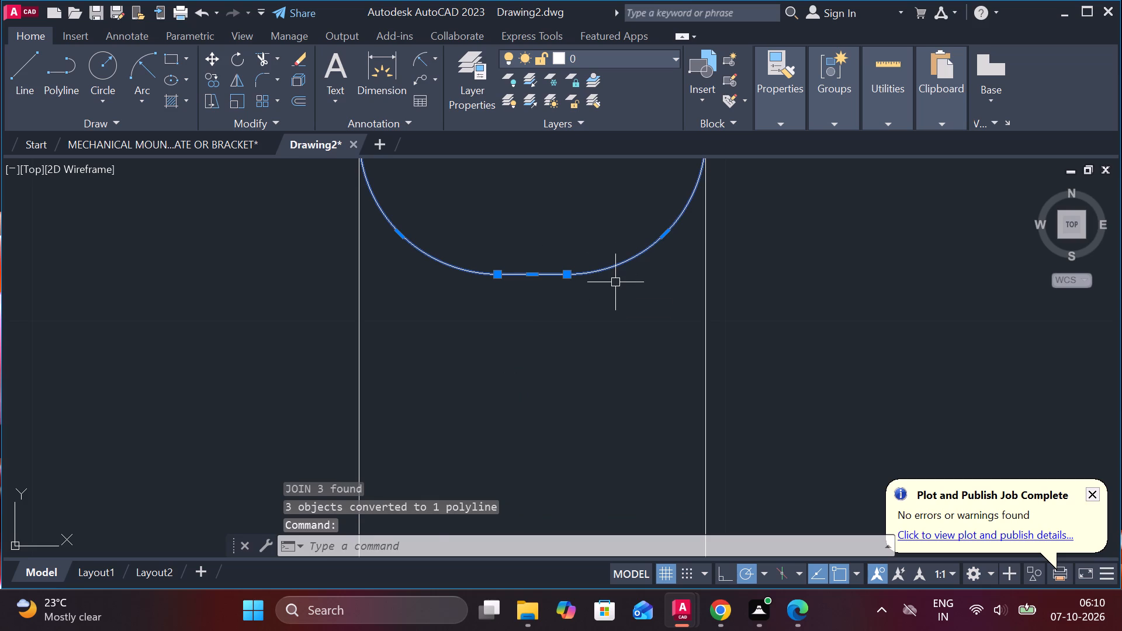
key(m)
key(Return)
middle_drag(646, 368, 680, 477)
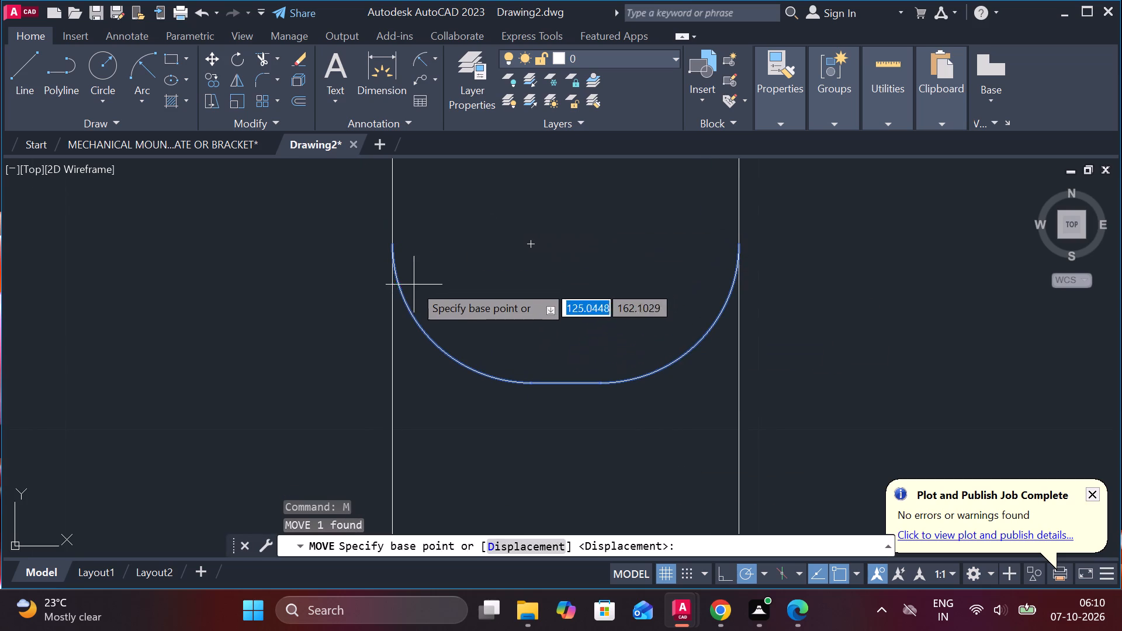
click(393, 244)
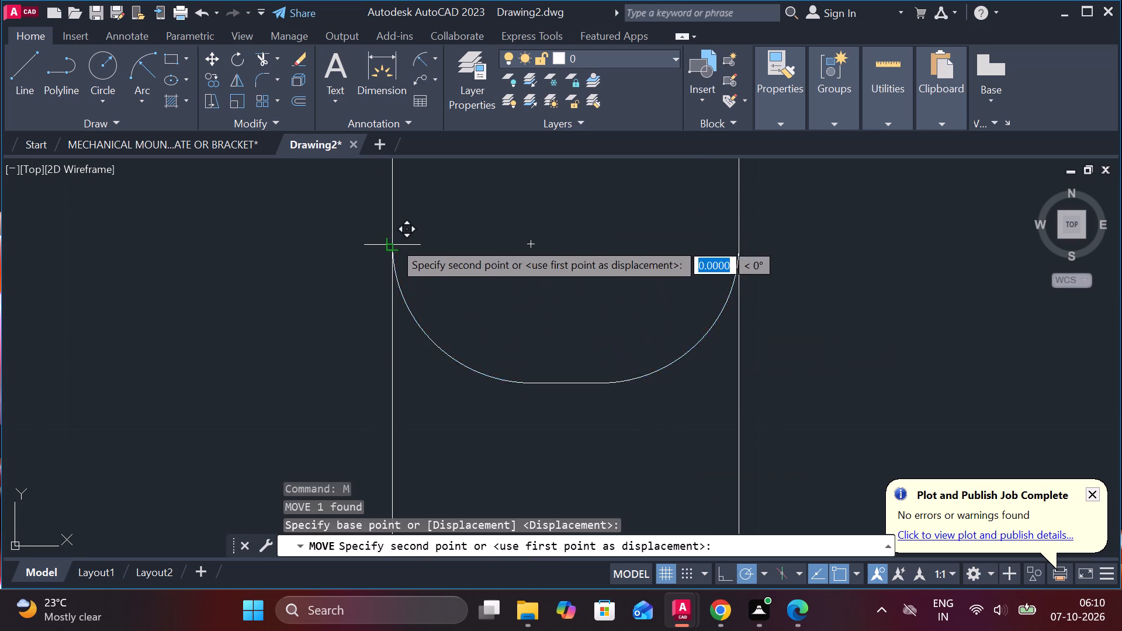
middle_drag(397, 203, 394, 393)
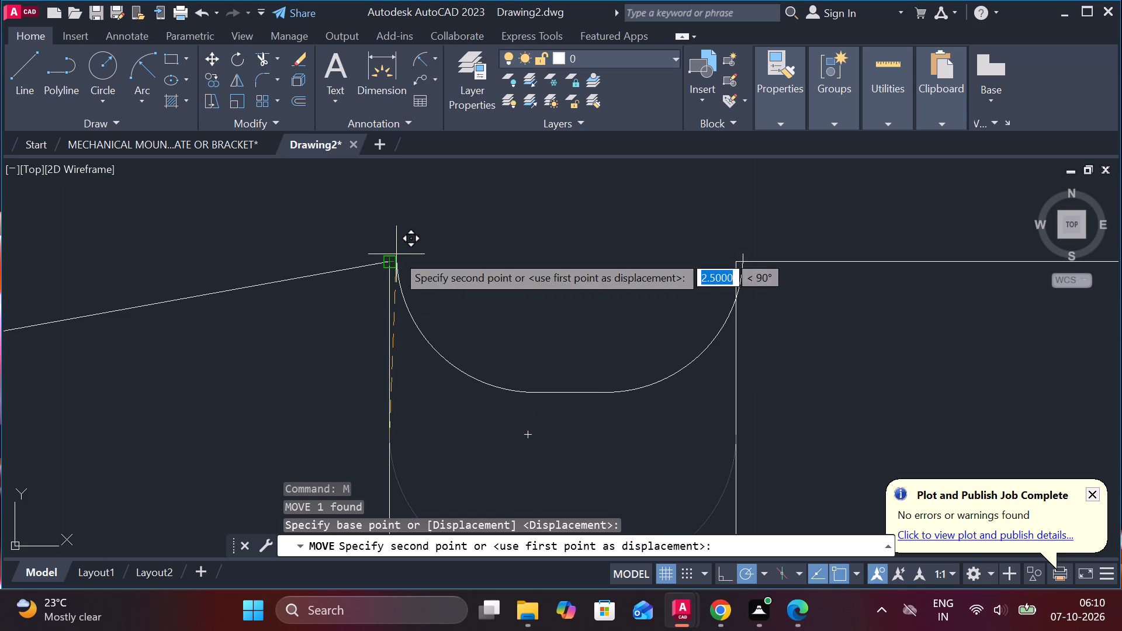
click(393, 259)
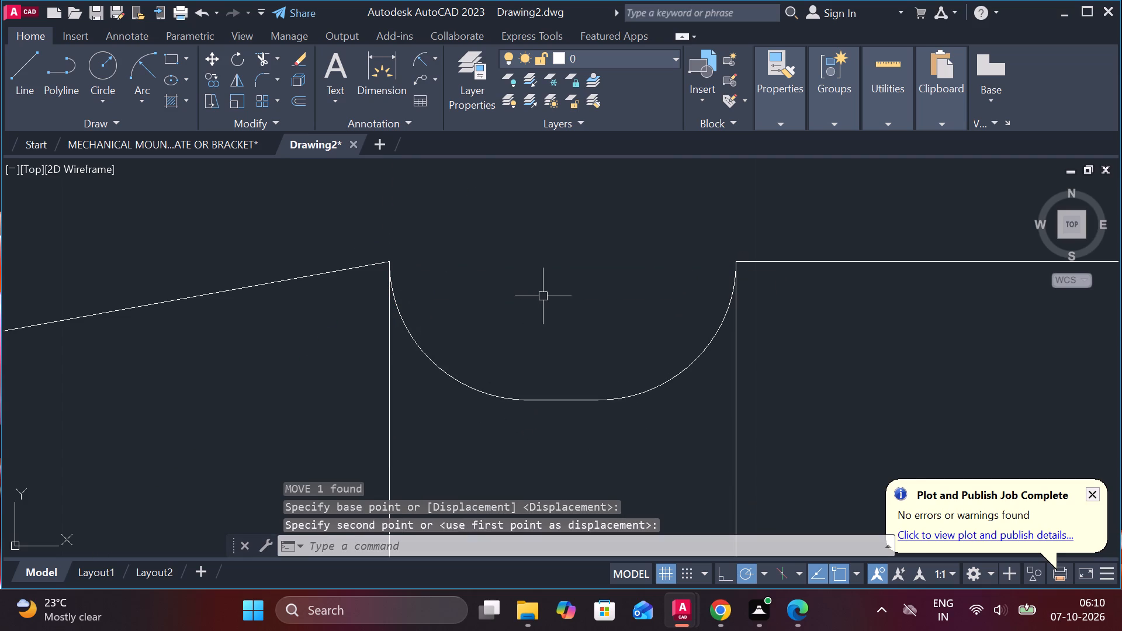
Examine closely where the moved fillet polyline meets the left neck's vertical edge and the taper's upper corner.
scroll(430, 290, up, 2)
scroll(330, 259, up, 2)
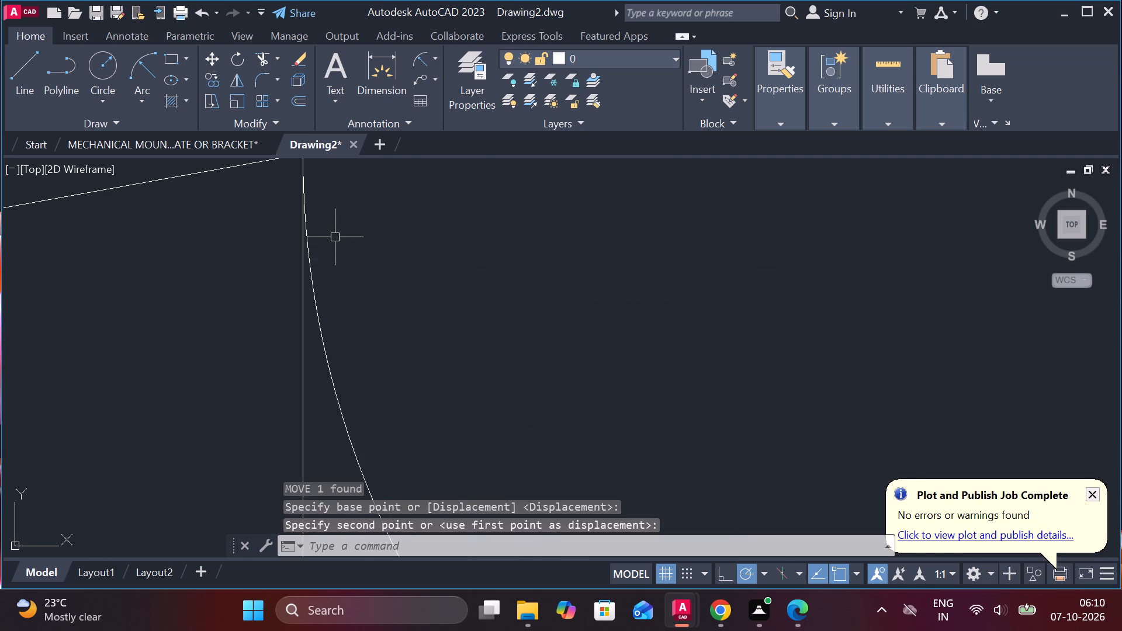
middle_drag(342, 240, 427, 327)
click(387, 300)
scroll(382, 266, up, 4)
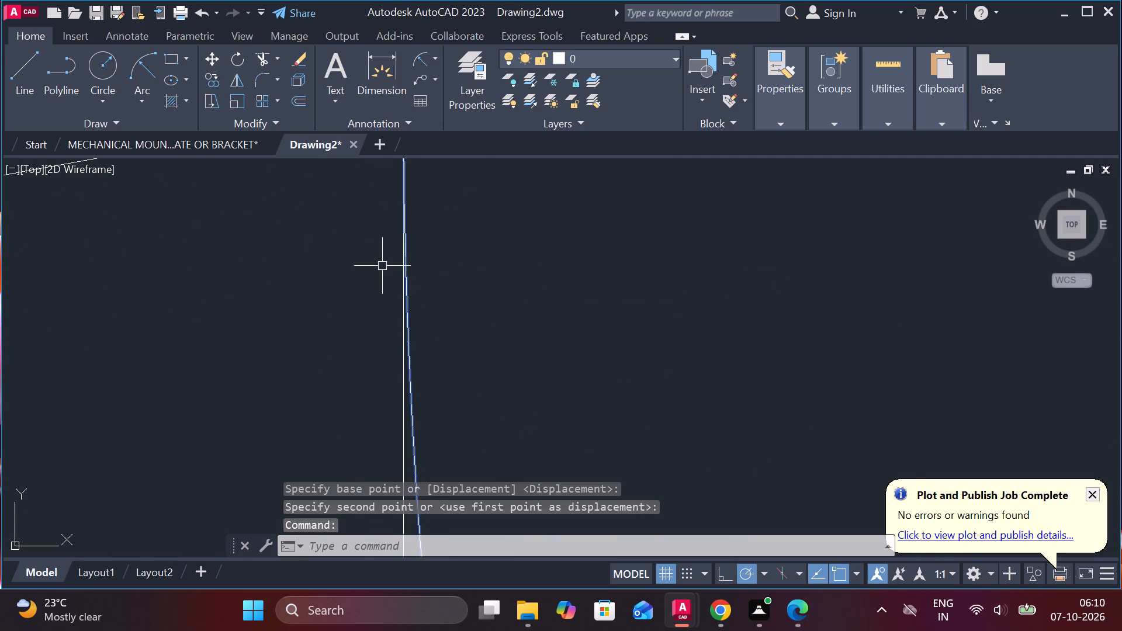
scroll(403, 249, up, 4)
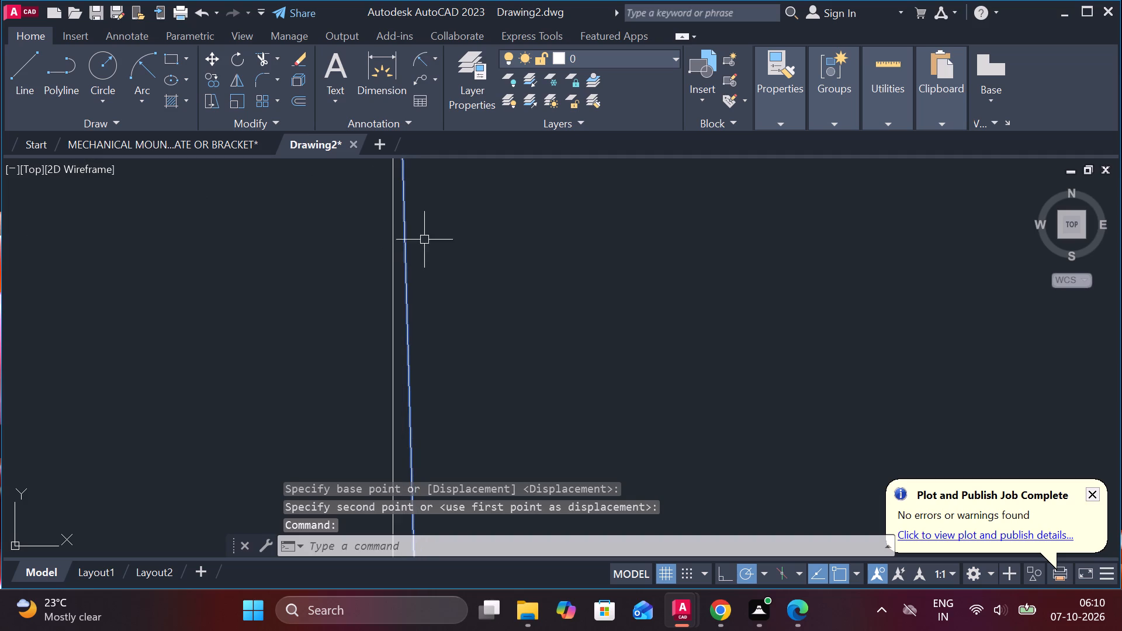
middle_drag(434, 243, 454, 459)
scroll(460, 393, down, 2)
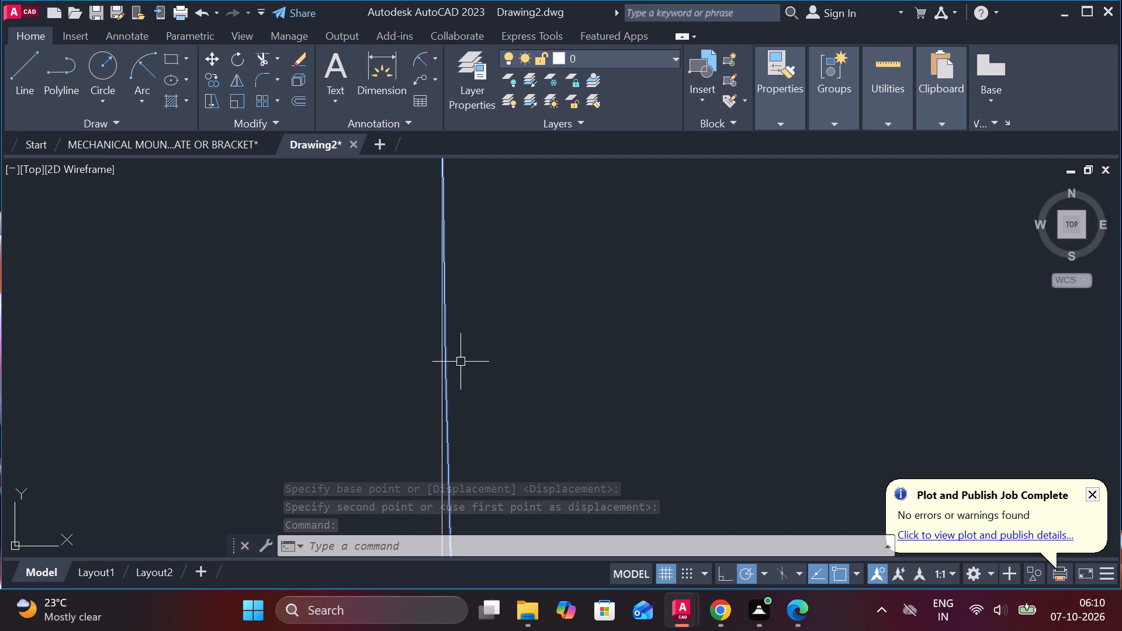
middle_drag(479, 286, 490, 330)
scroll(485, 314, up, 2)
key(Escape)
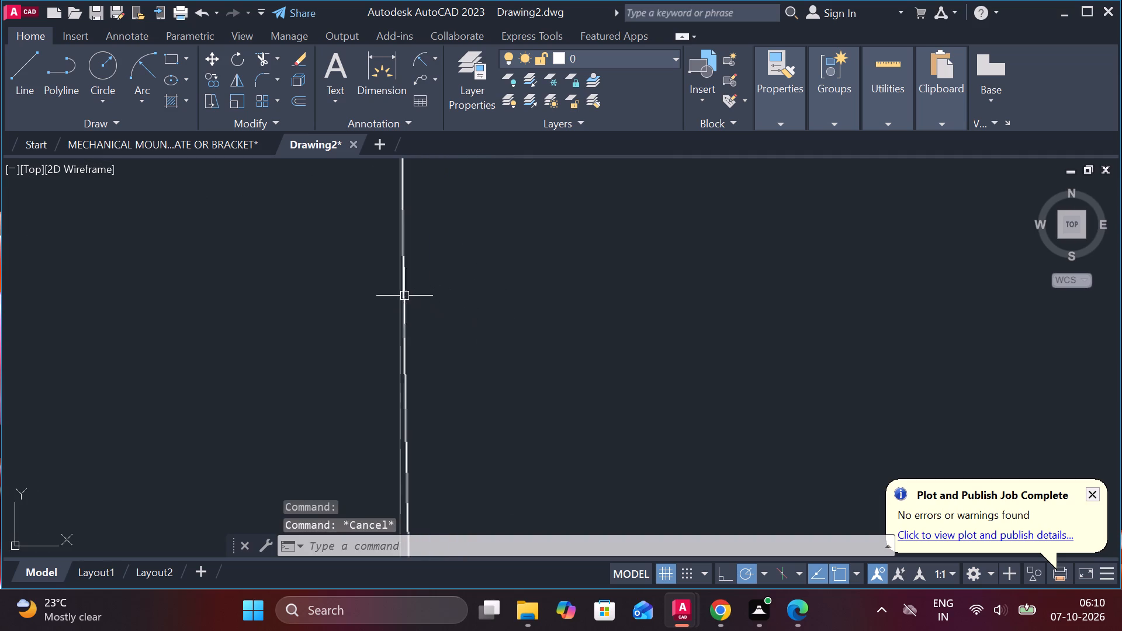
click(404, 290)
scroll(421, 276, up, 2)
scroll(430, 257, down, 6)
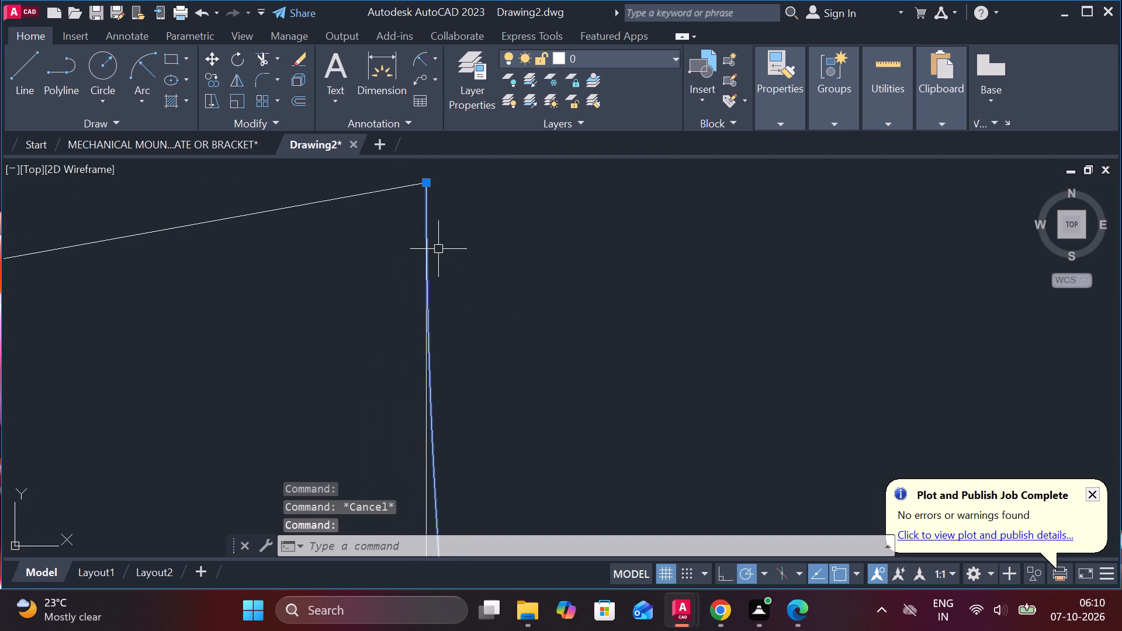
scroll(439, 232, up, 5)
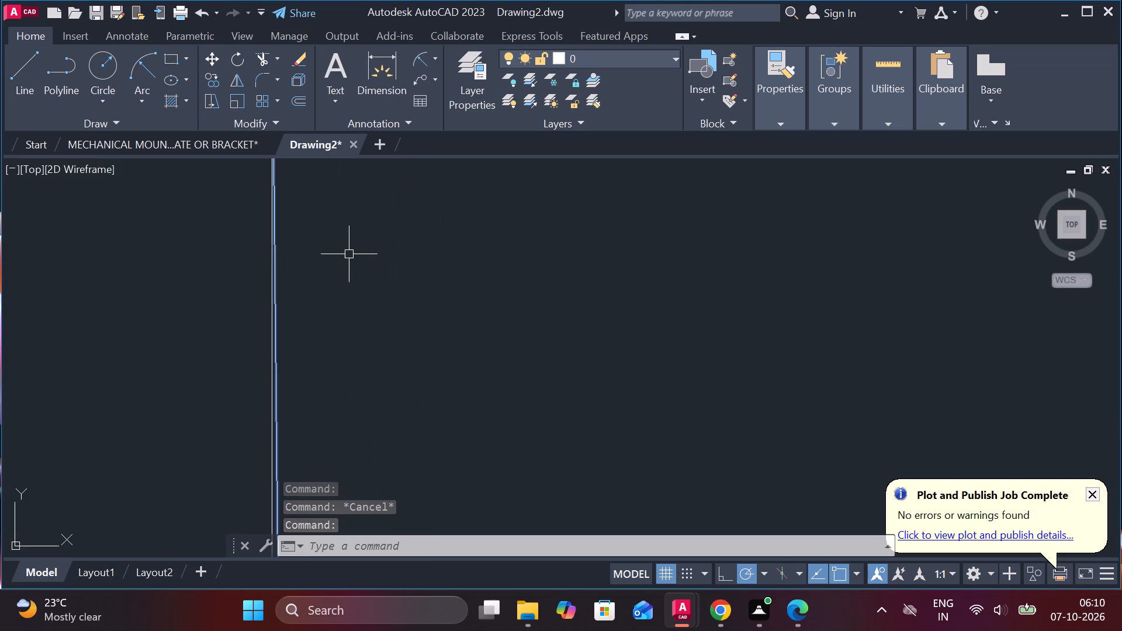
scroll(342, 254, up, 1)
scroll(342, 254, down, 13)
key(Escape)
scroll(574, 299, down, 4)
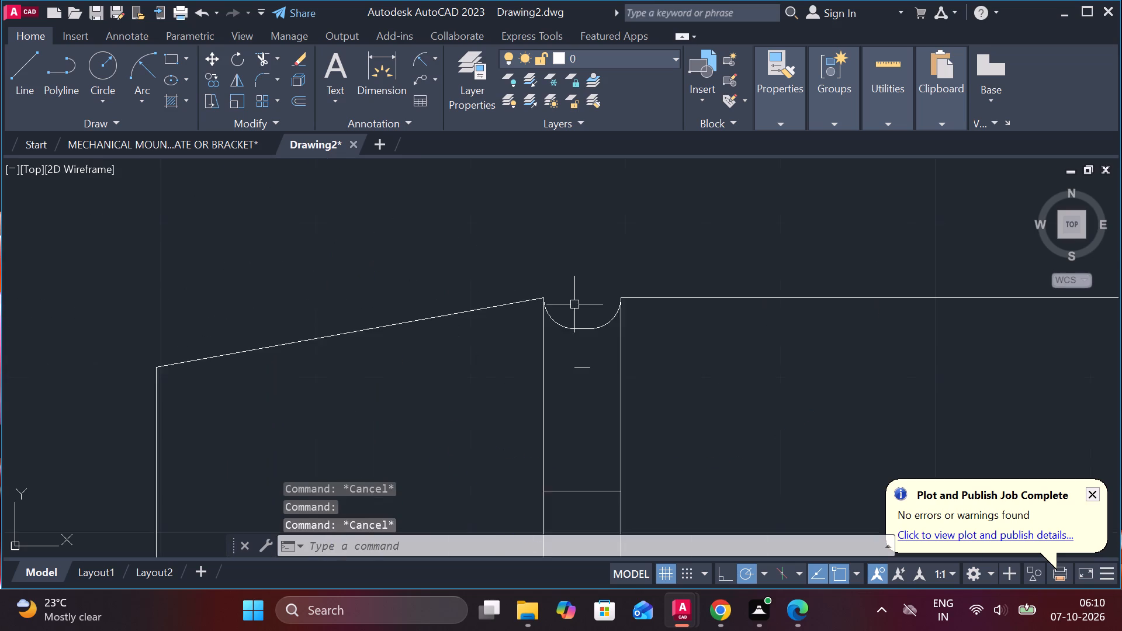
Erase the short leftover horizontal line inside the left neck, below the moved fillet polyline.
scroll(574, 306, down, 4)
scroll(610, 349, up, 2)
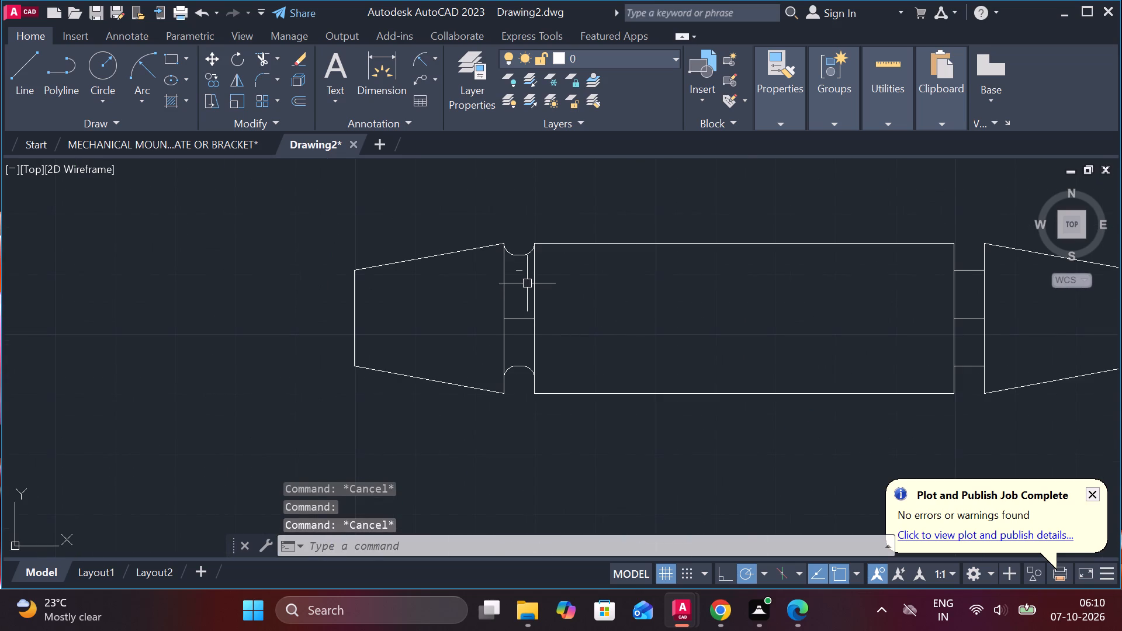
scroll(515, 253, up, 7)
scroll(525, 379, down, 4)
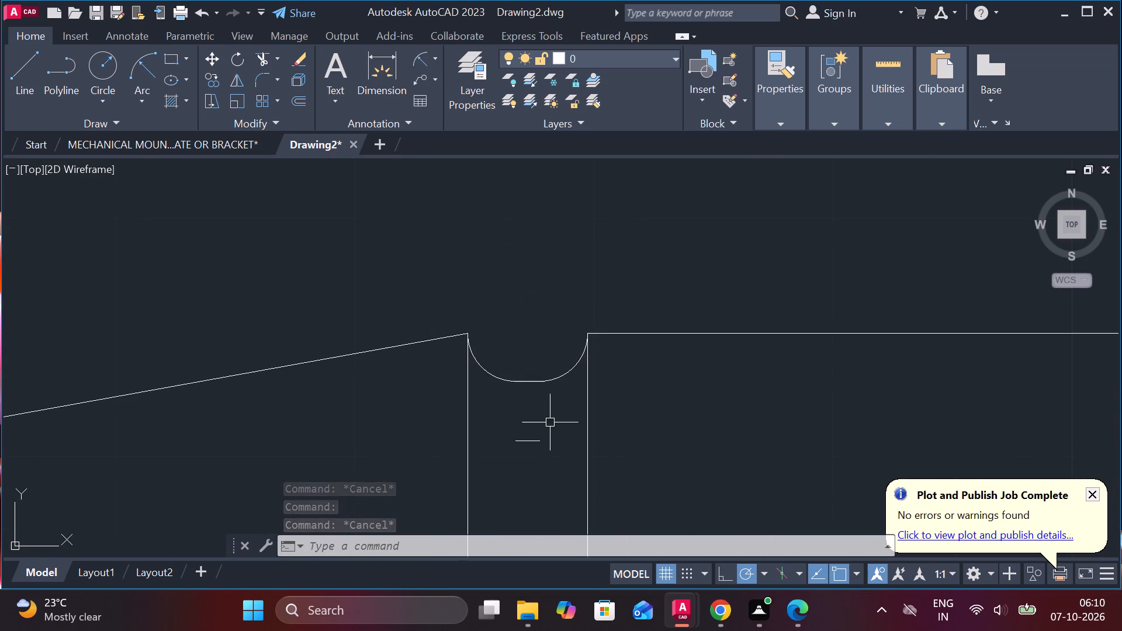
click(539, 439)
text(E)
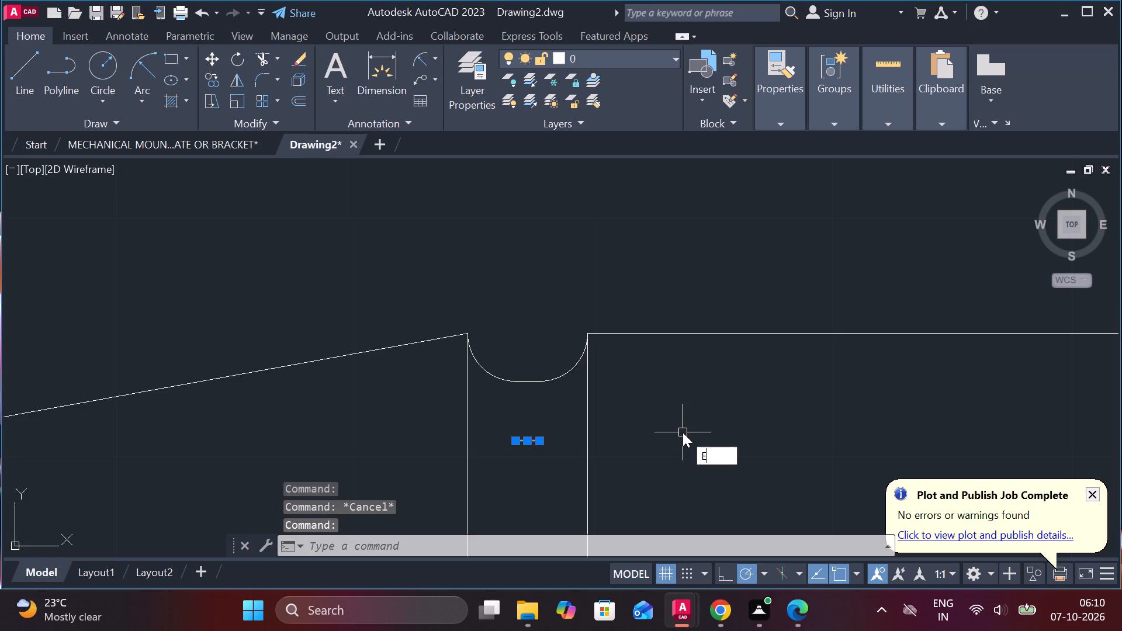
key(space)
Erase the two lower fillet arcs and their short connecting line at the bottom of the left neck.
scroll(683, 432, down, 2)
middle_drag(689, 438, 680, 342)
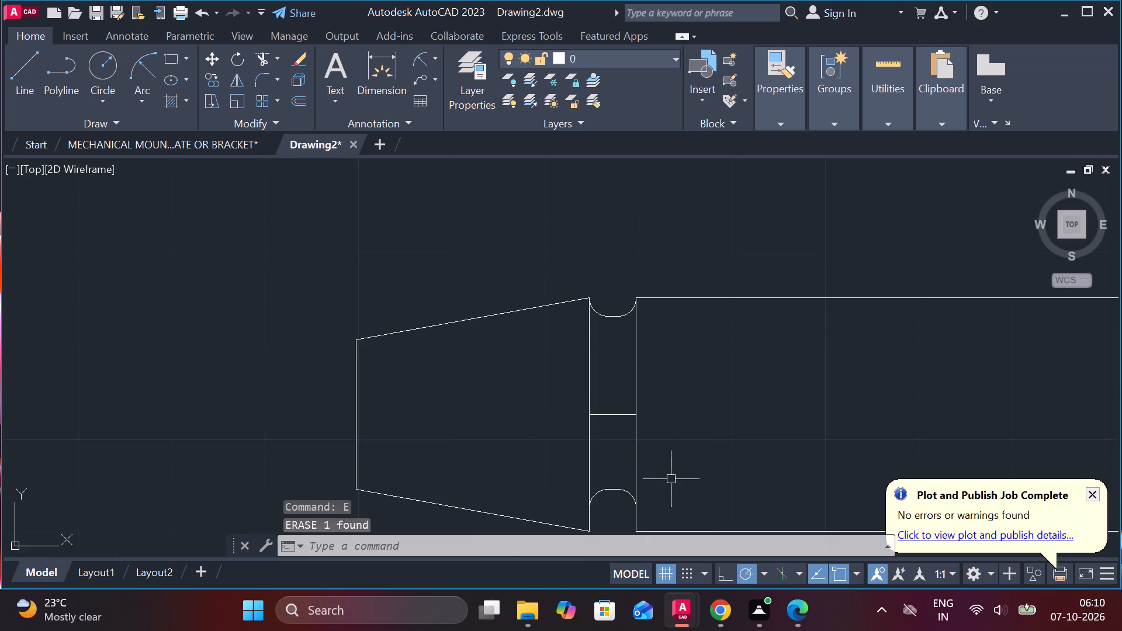
middle_drag(635, 434, 625, 376)
scroll(618, 401, up, 3)
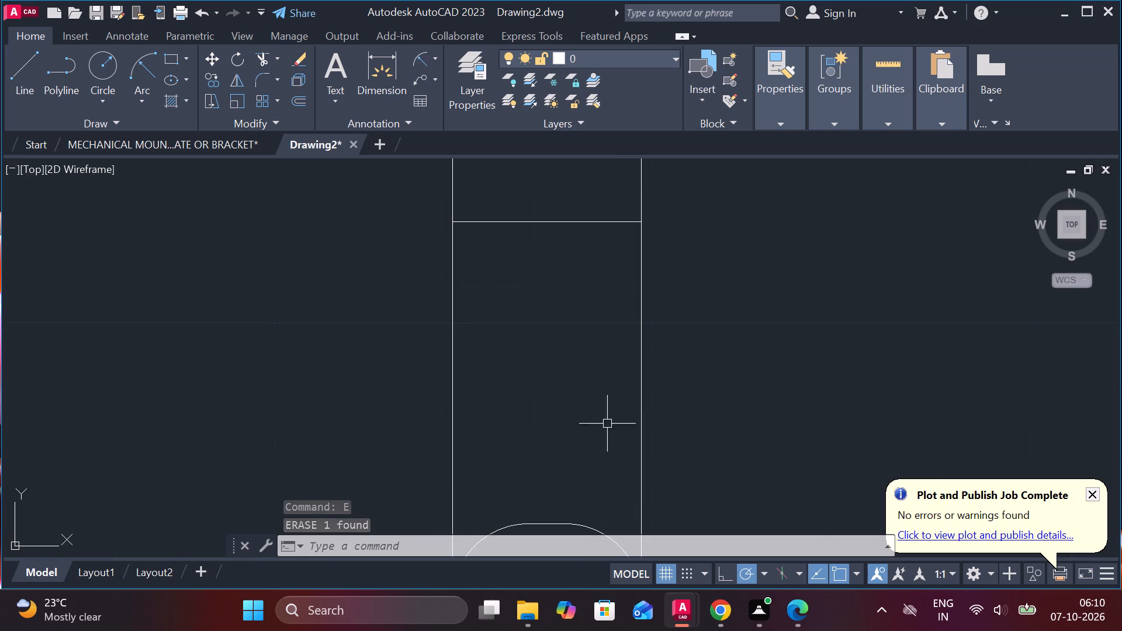
scroll(555, 411, down, 2)
middle_drag(577, 457, 554, 378)
click(531, 339)
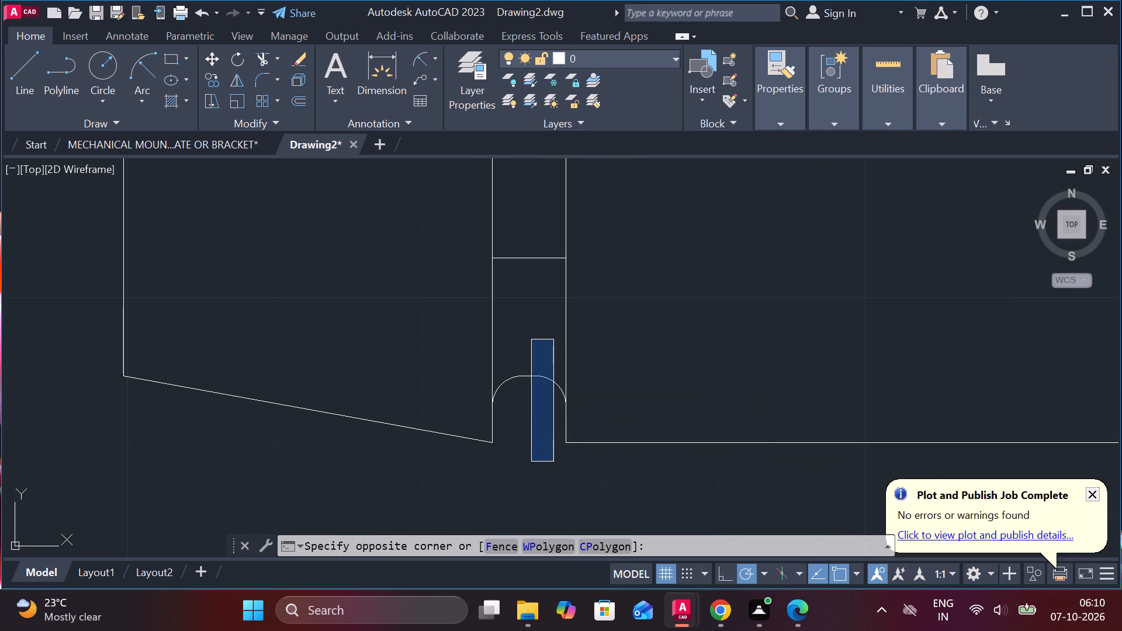
click(553, 462)
click(496, 386)
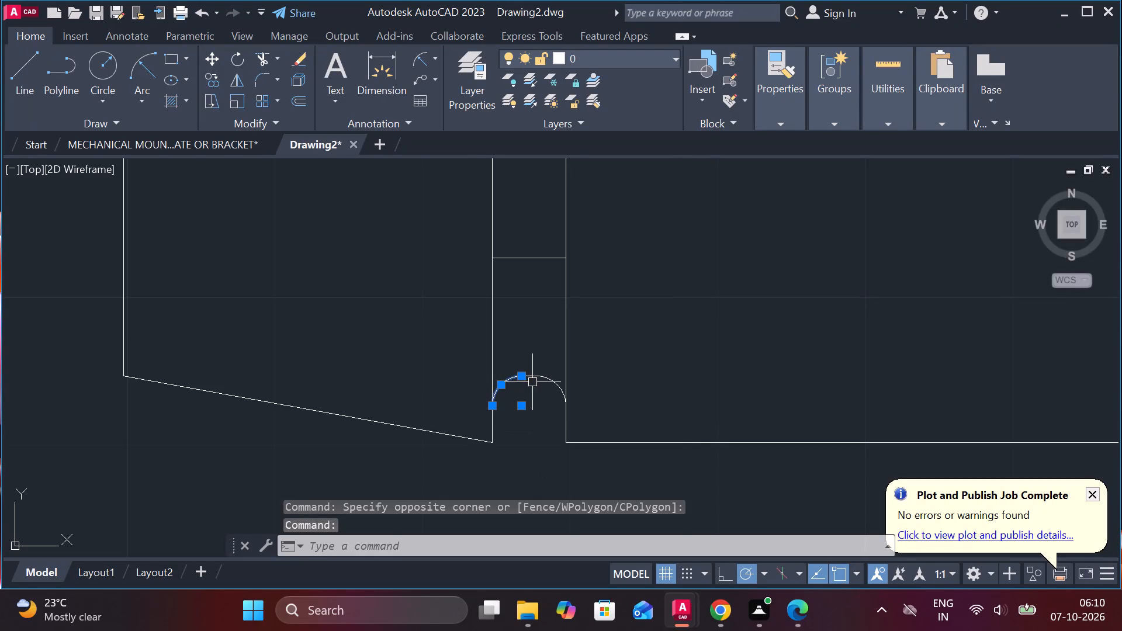
click(537, 377)
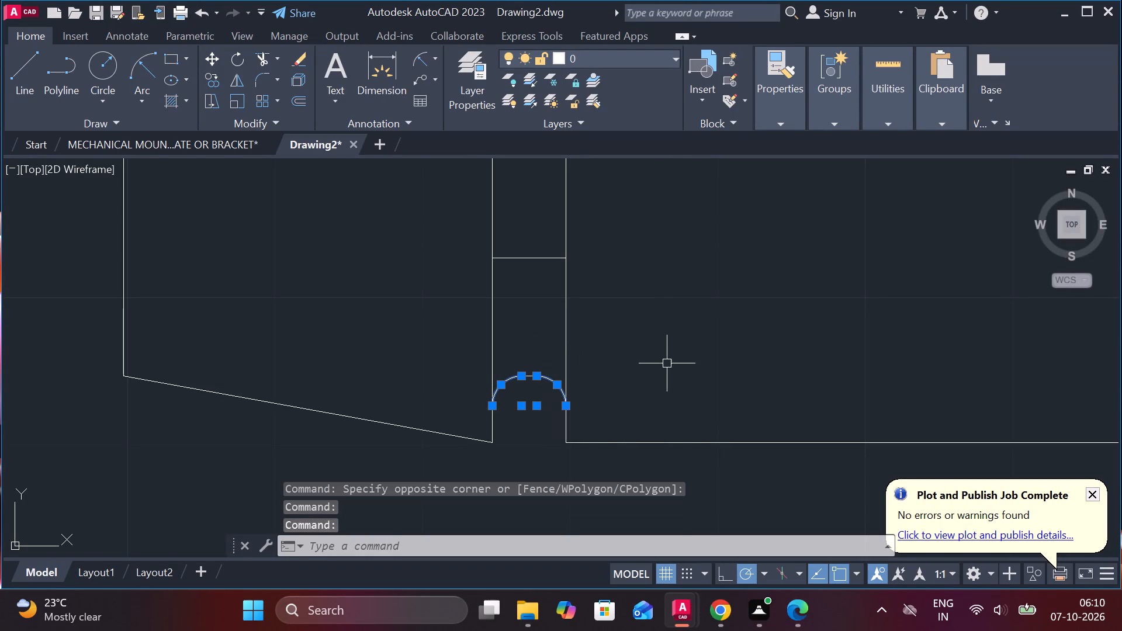
scroll(617, 373, up, 2)
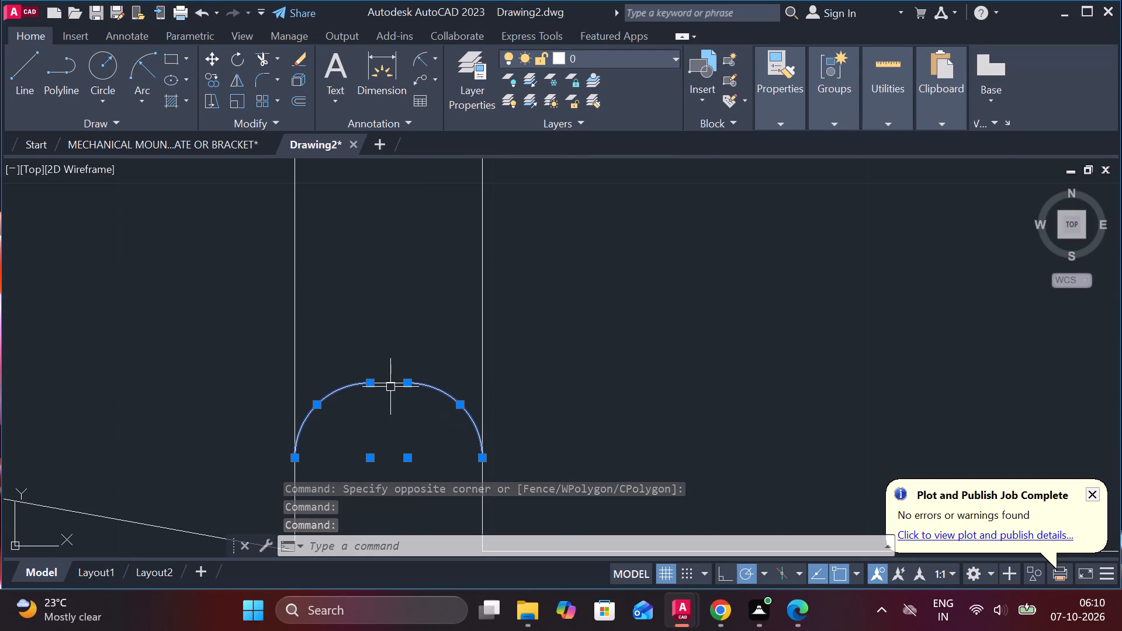
click(390, 387)
text(E)
key(space)
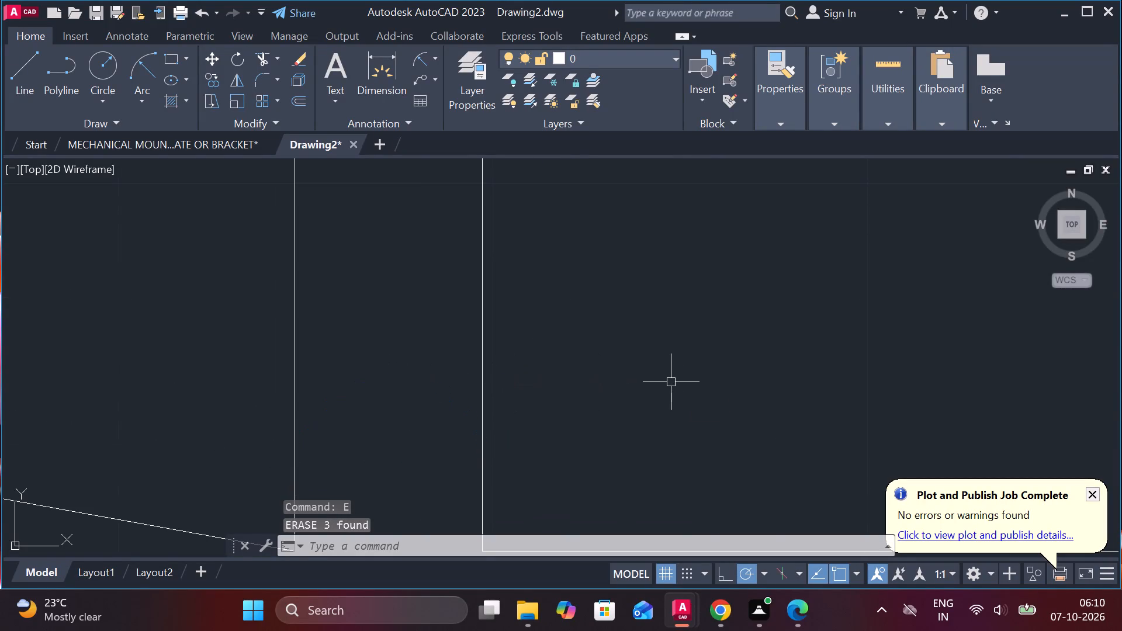
Mirror the left neck's upper fillet polyline about the neck's horizontal middle line to its lower end, keeping the original.
scroll(622, 365, down, 3)
scroll(540, 191, up, 2)
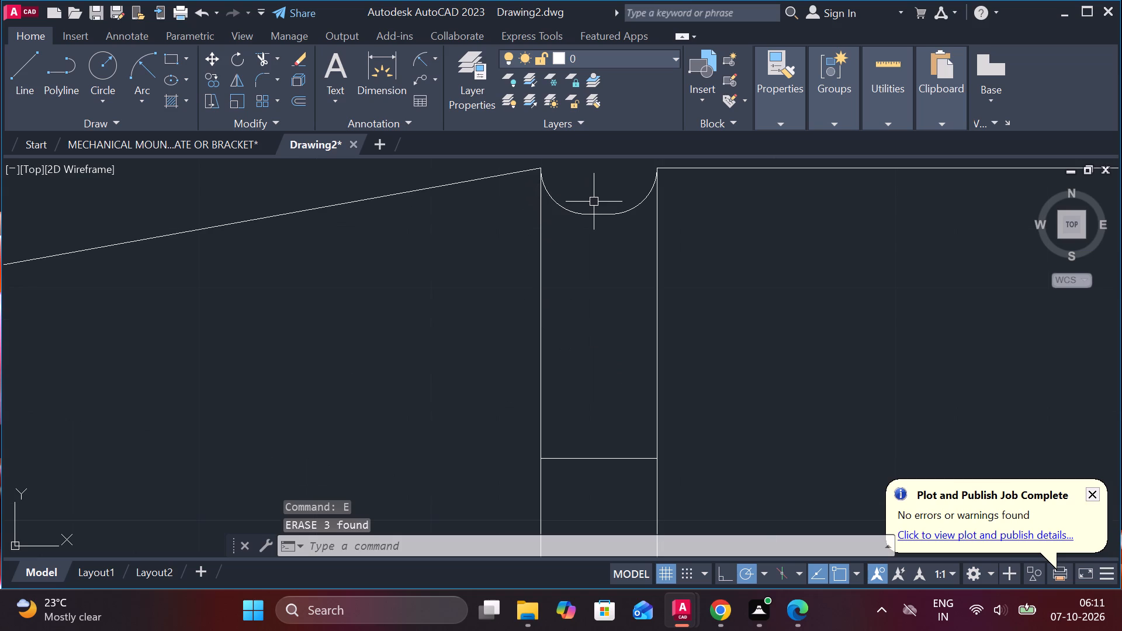
click(593, 213)
text(MI)
key(Return)
click(593, 462)
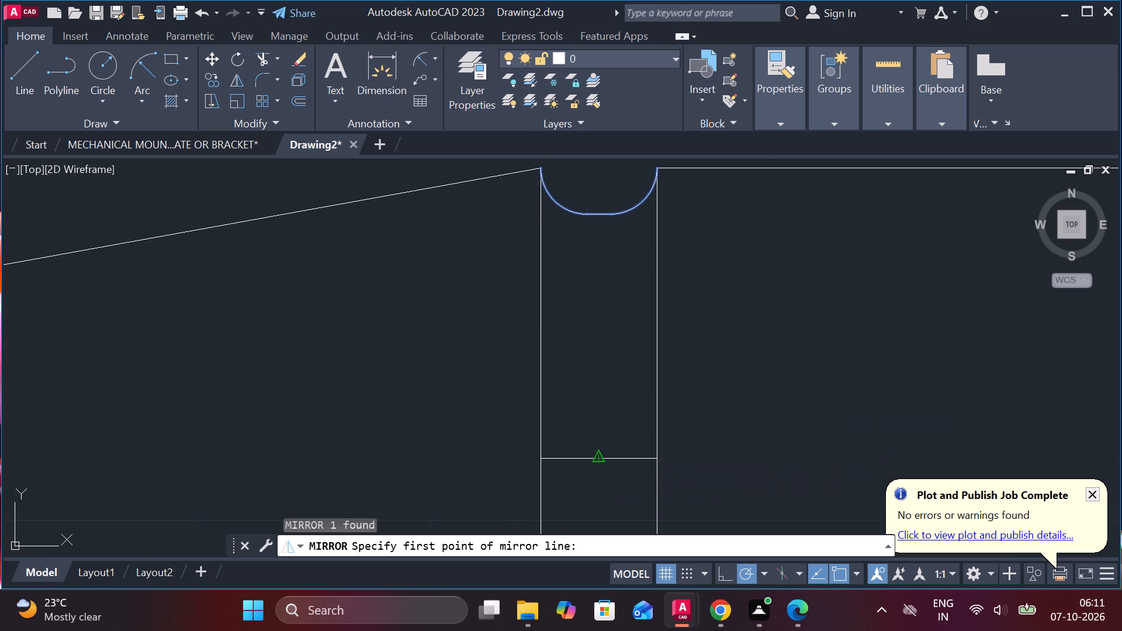
click(833, 448)
drag(856, 512, 833, 448)
Mirror the left neck's upper and lower fillet polylines about the body's vertical centre onto the right neck, keeping the originals.
scroll(757, 404, down, 3)
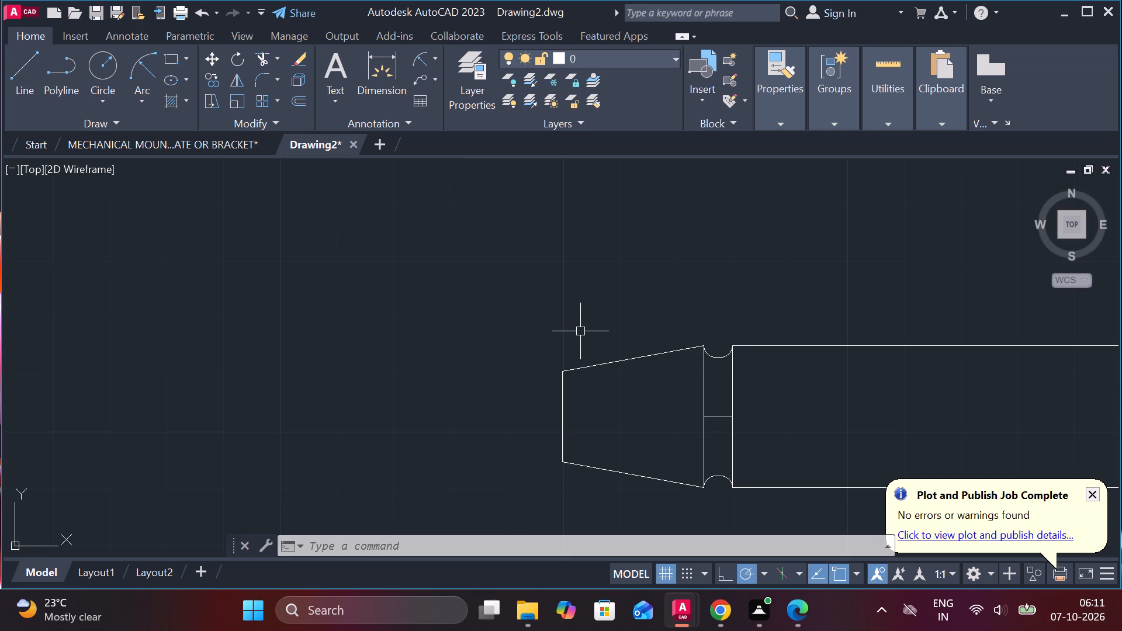
middle_drag(451, 304, 348, 245)
middle_drag(903, 371, 744, 338)
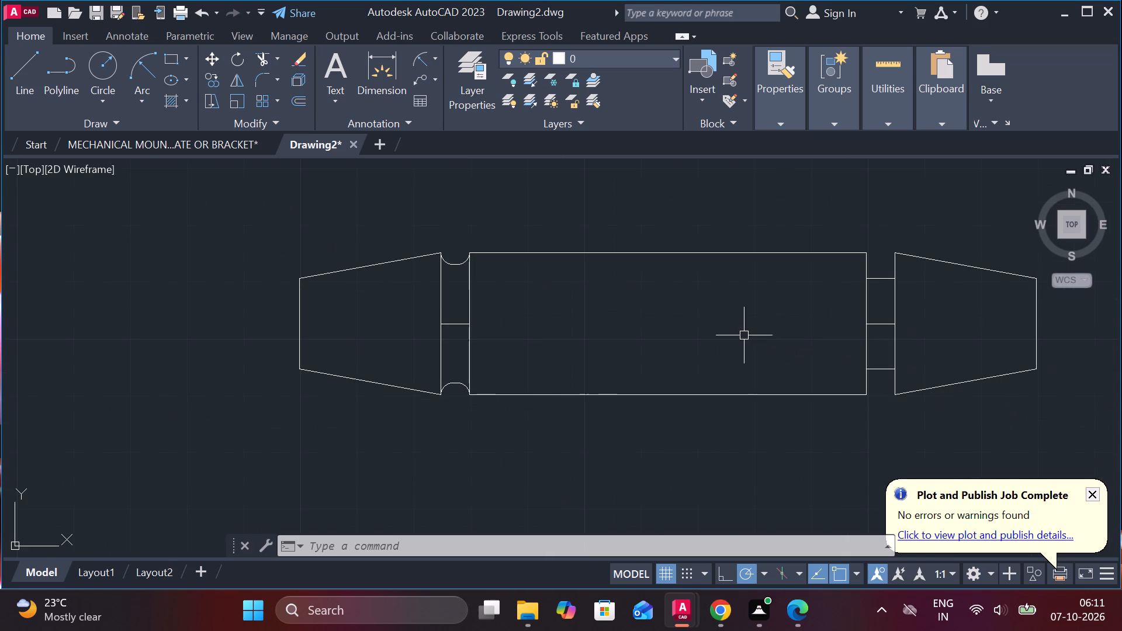
scroll(432, 266, up, 3)
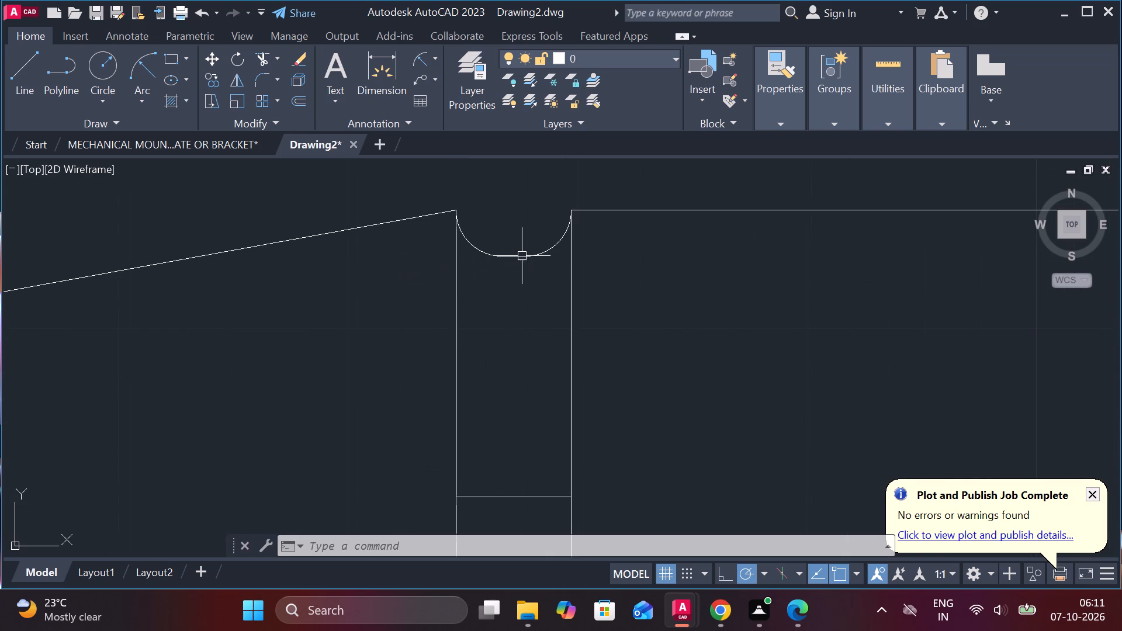
click(519, 255)
scroll(531, 299, down, 2)
click(522, 473)
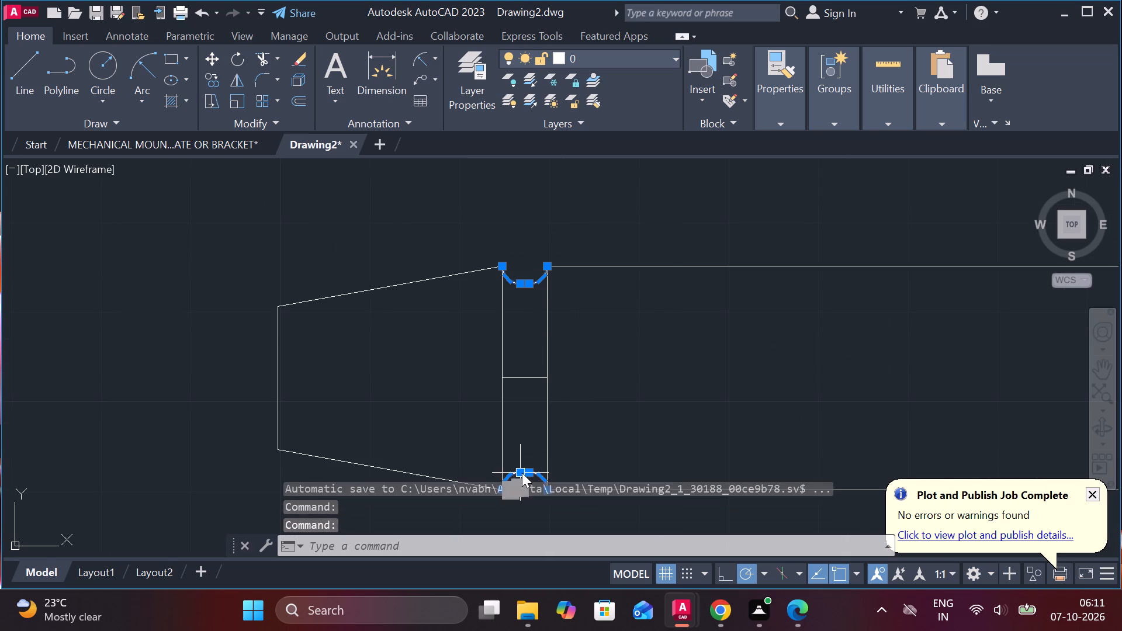
text(MI)
key(Return)
scroll(740, 440, down, 2)
middle_drag(728, 438, 657, 408)
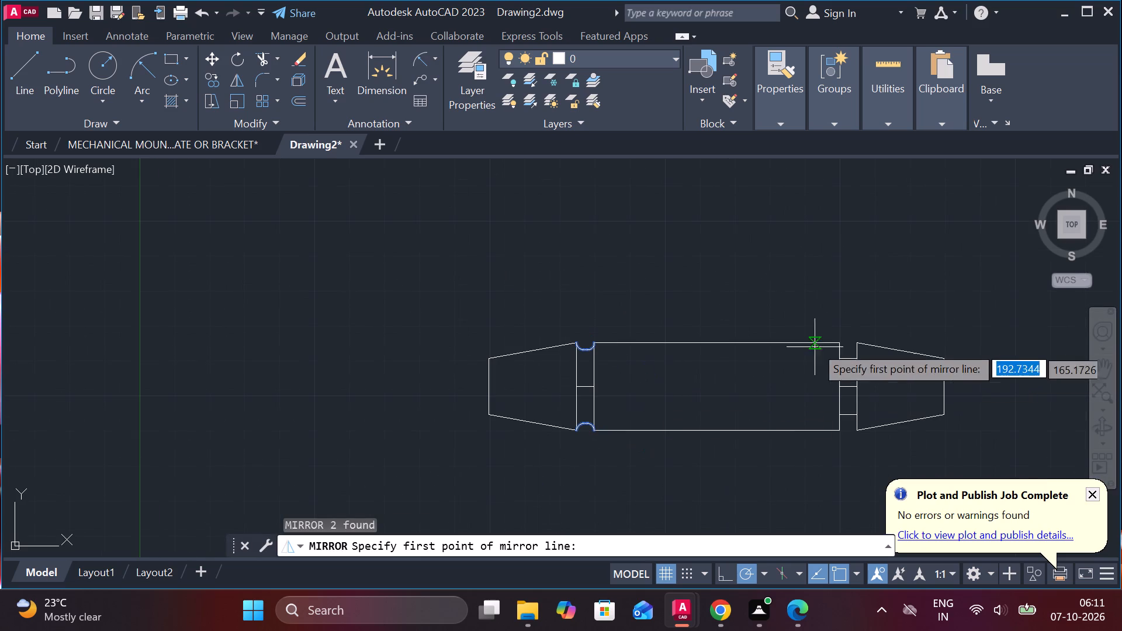
click(716, 343)
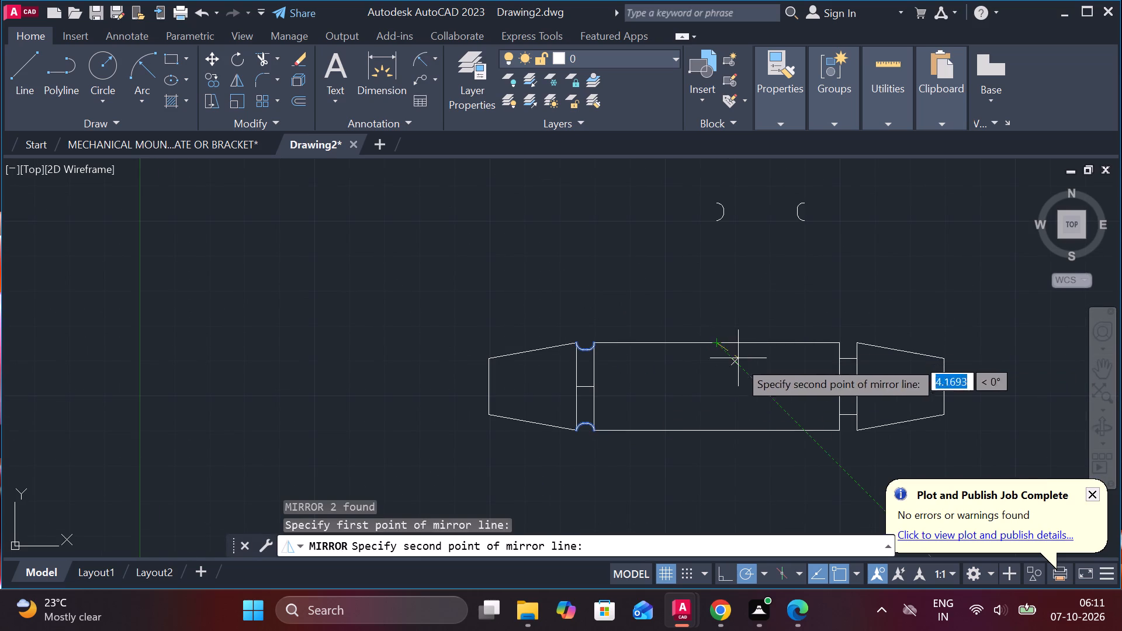
click(712, 516)
drag(769, 581, 712, 516)
Erase the upper and lower leftover horizontal lines inside the right neck, leaving its middle line.
scroll(797, 408, up, 2)
middle_drag(774, 408, 375, 398)
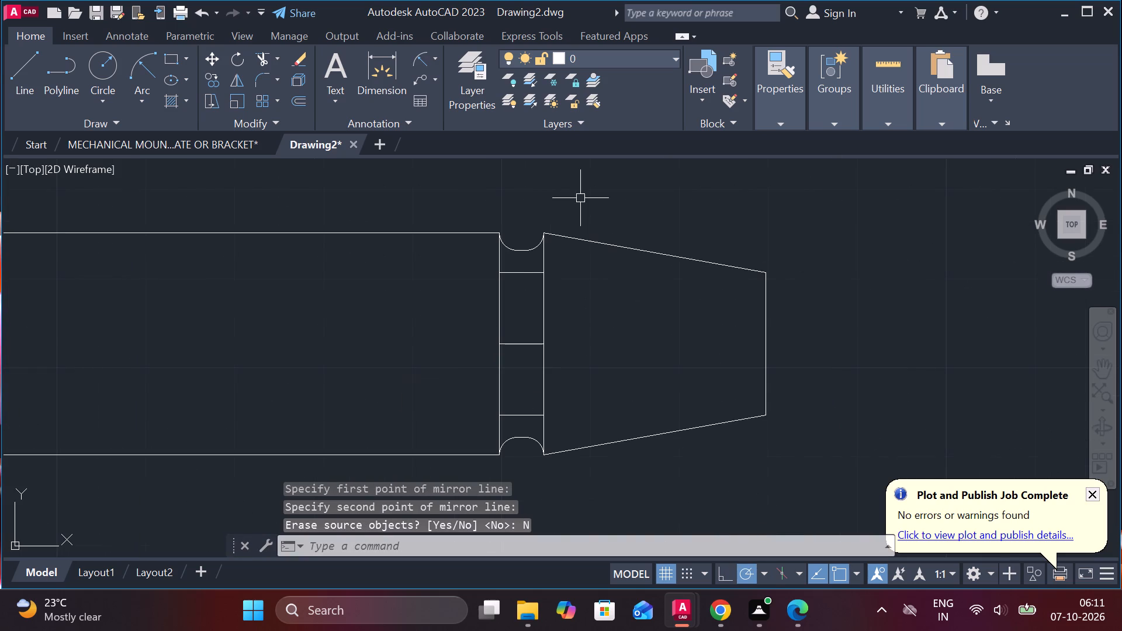
click(517, 269)
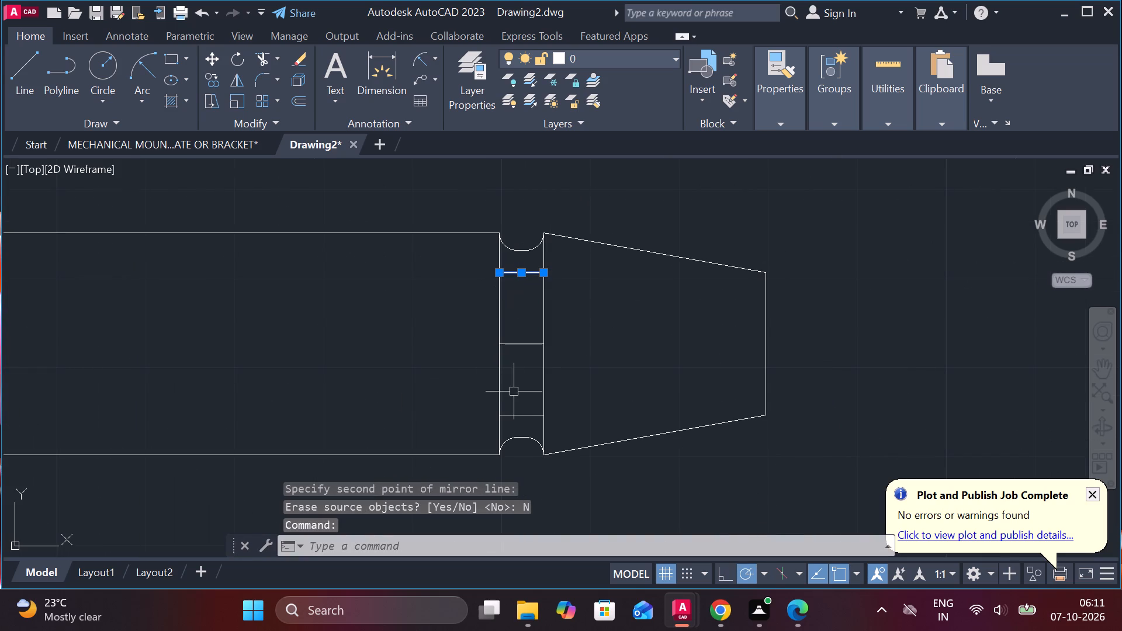
click(522, 417)
text(E)
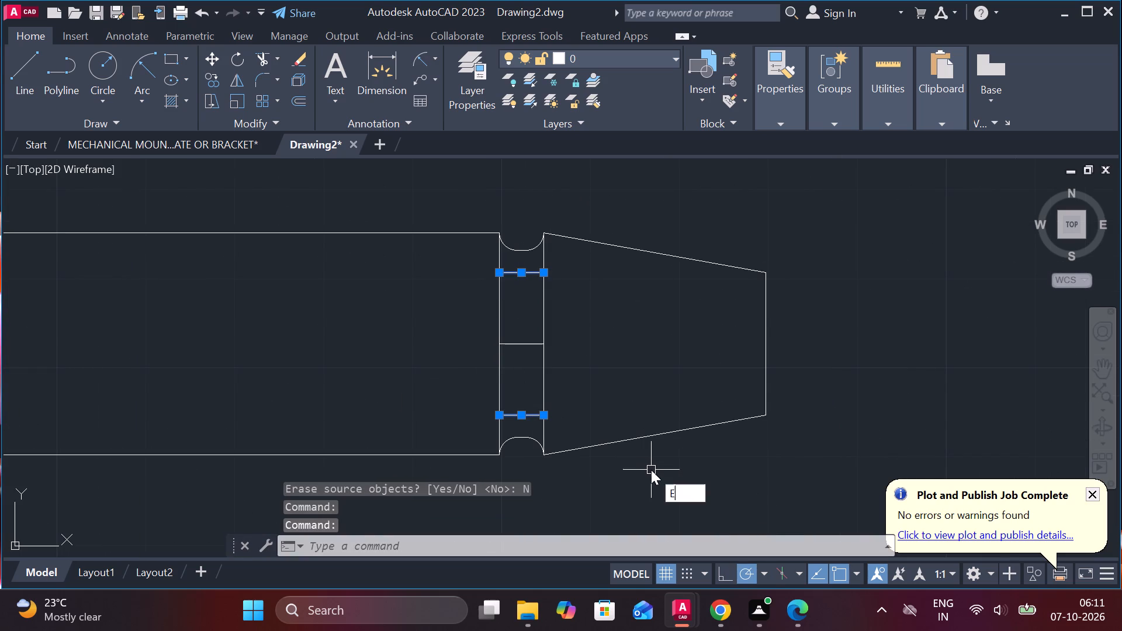
key(space)
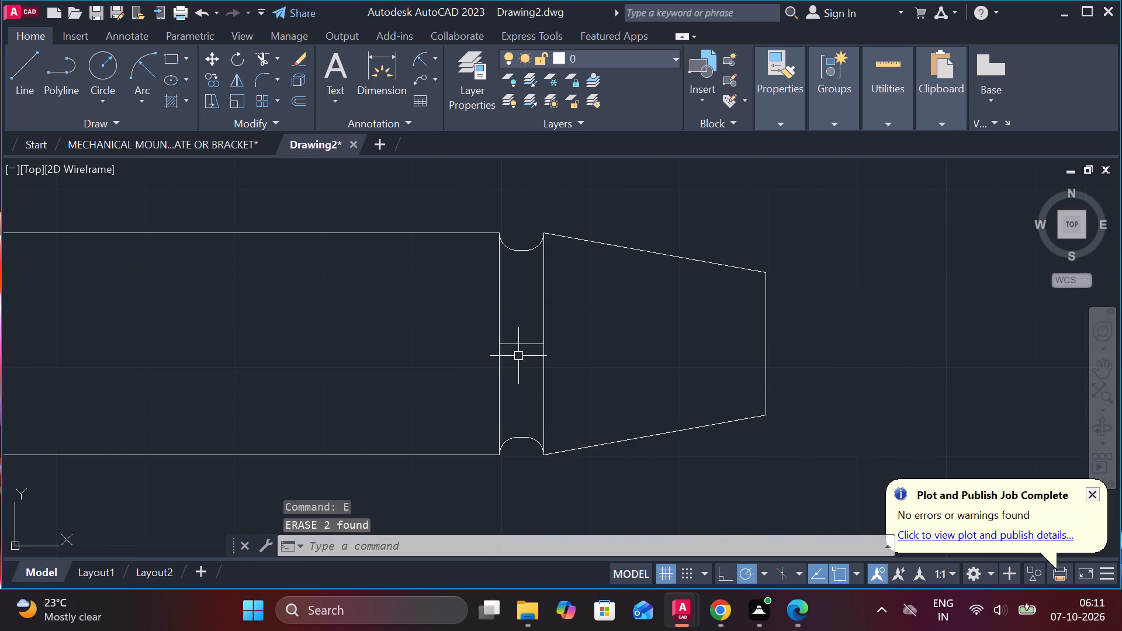
Draw a line 38 straight up from the midpoint of the body's top edge, continuing 25 horizontally to the right.
scroll(426, 352, down, 2)
middle_drag(431, 358, 468, 369)
middle_drag(514, 390, 613, 348)
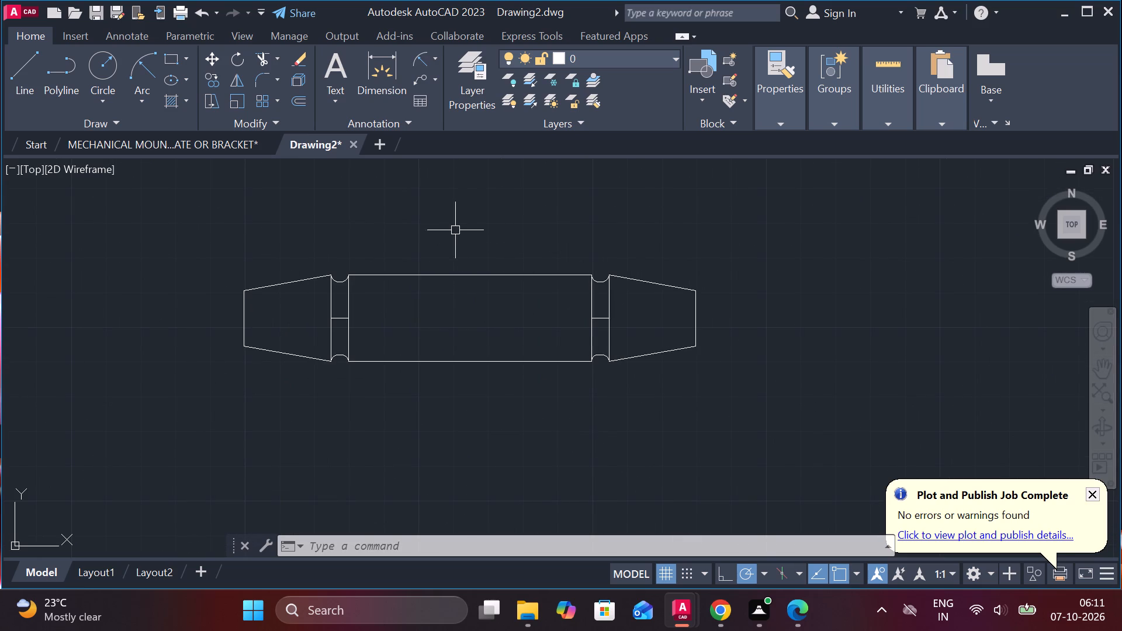
middle_drag(471, 229, 543, 280)
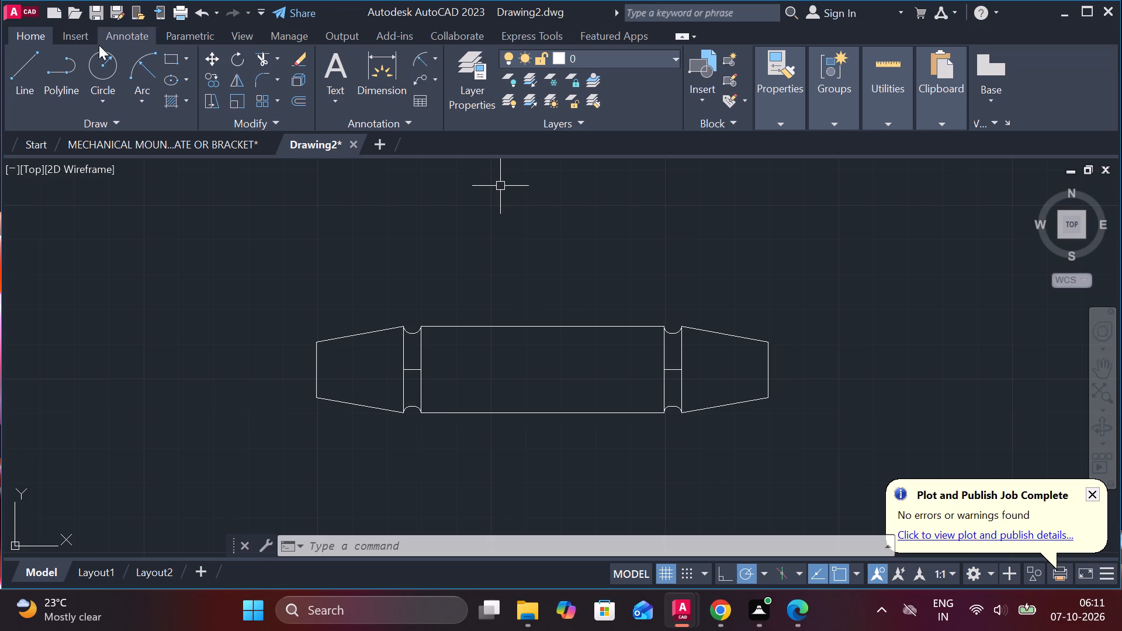
click(28, 61)
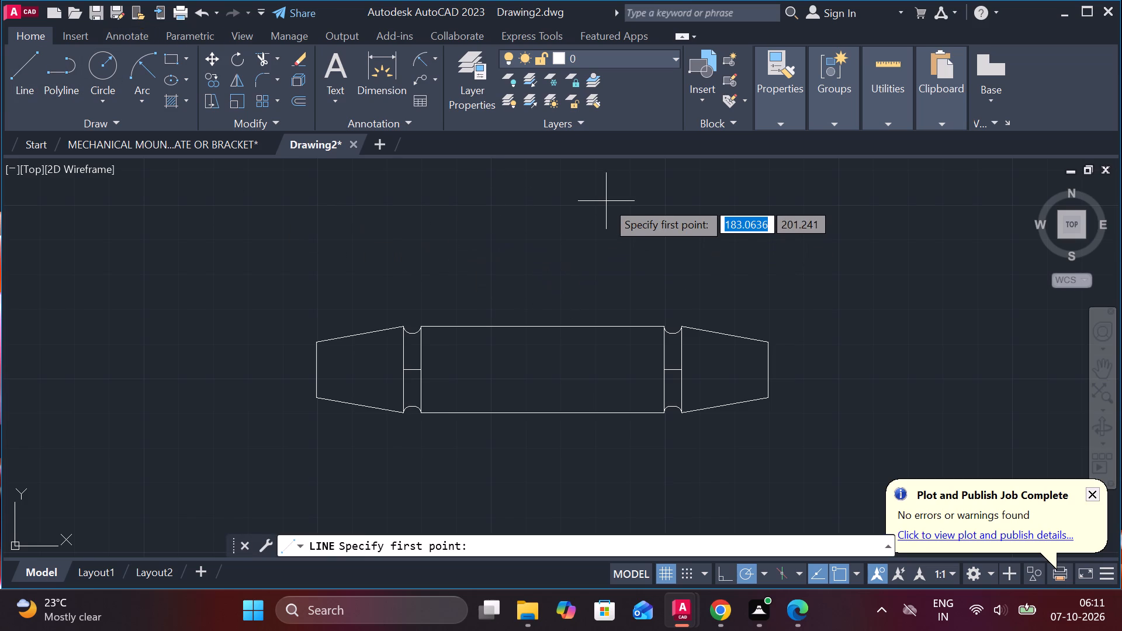
click(541, 325)
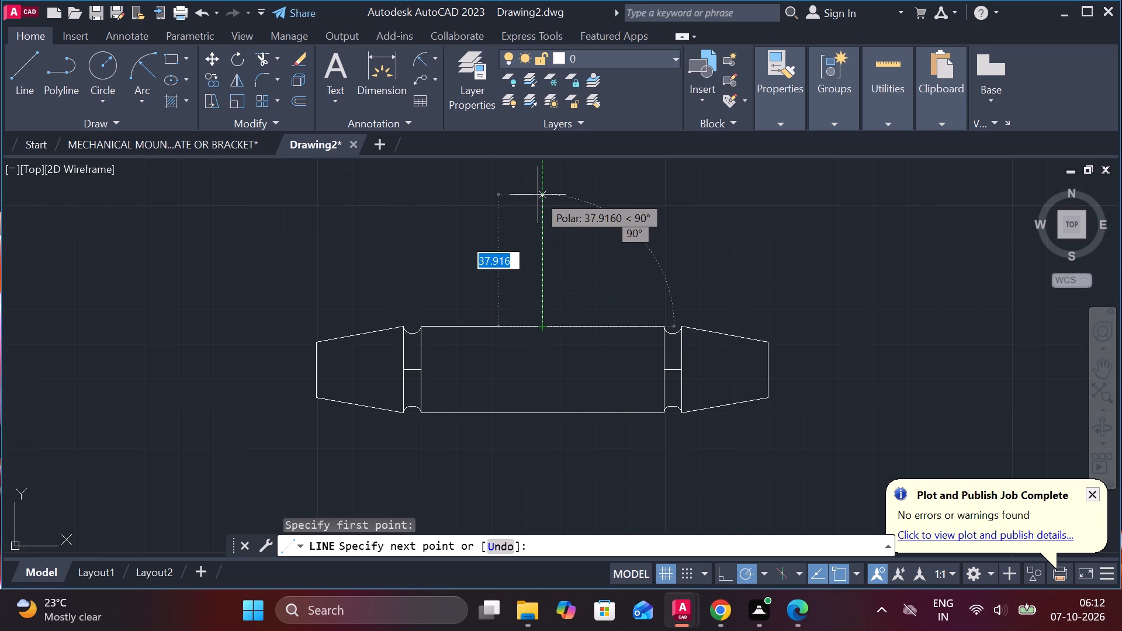
text(38)
key(Return)
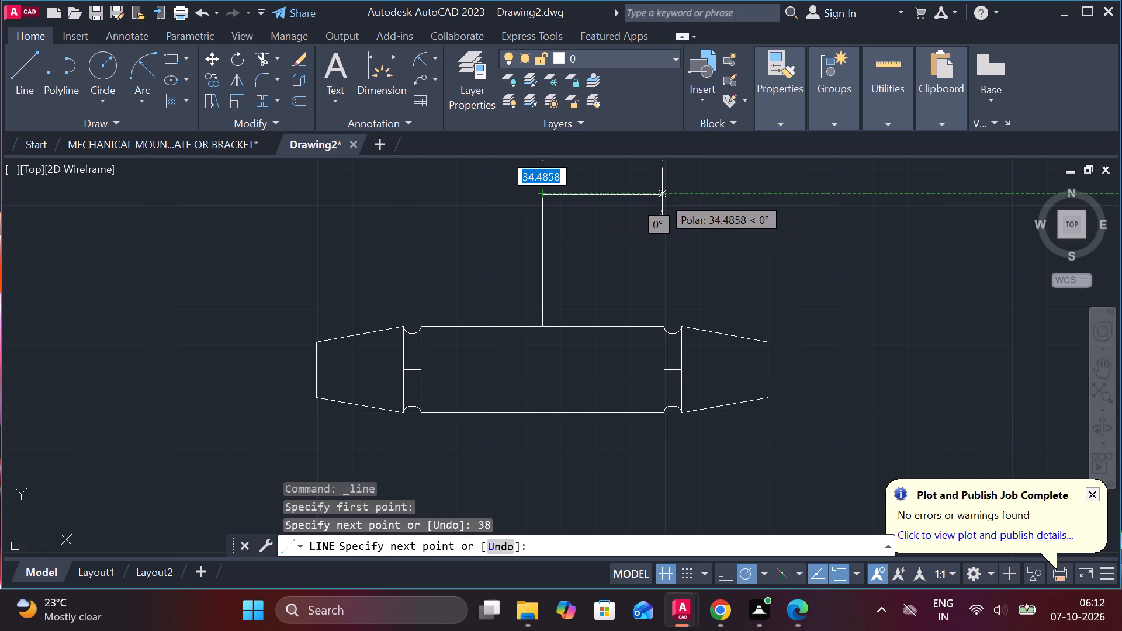
text(25)
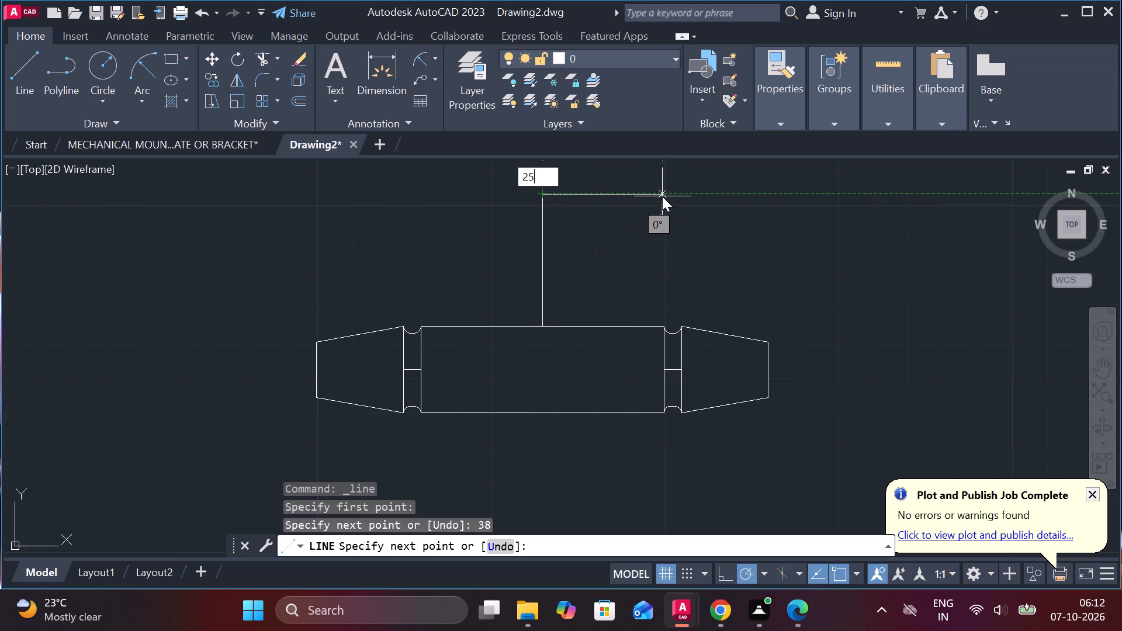
key(space)
key(Escape)
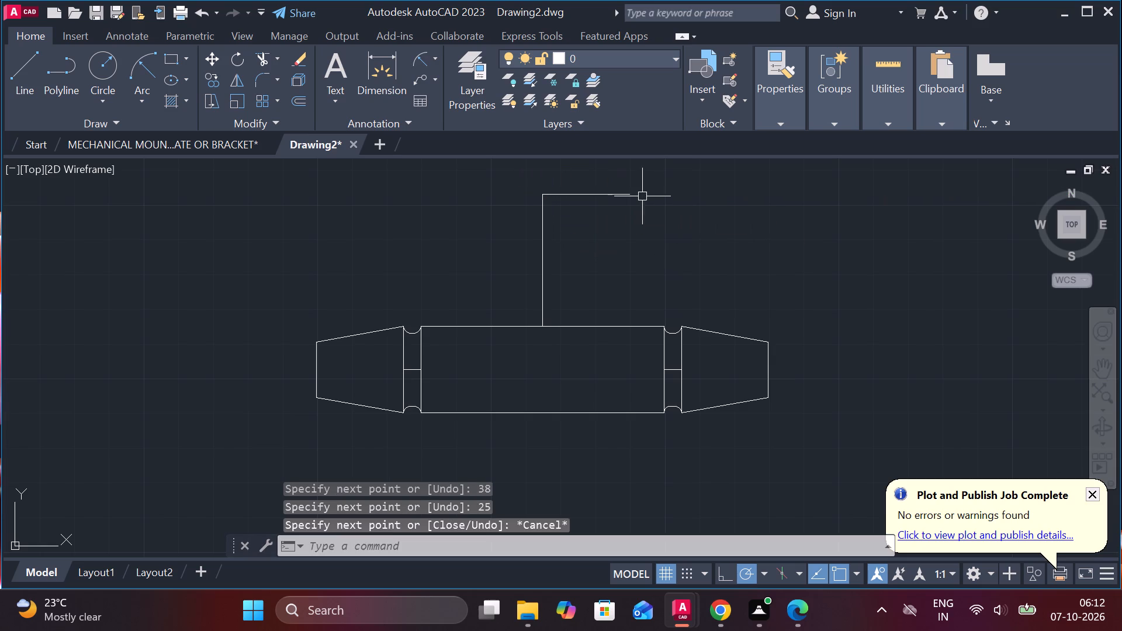
Mirror the 25-long horizontal line about the 38-long vertical line, keeping the original.
click(599, 192)
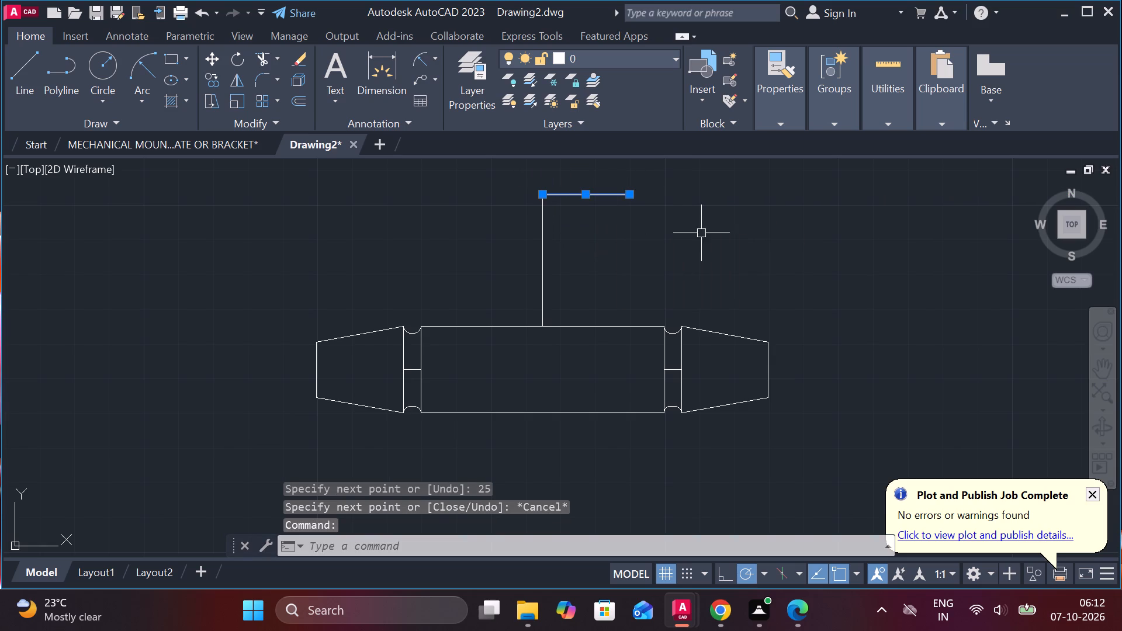
text(MI)
key(Return)
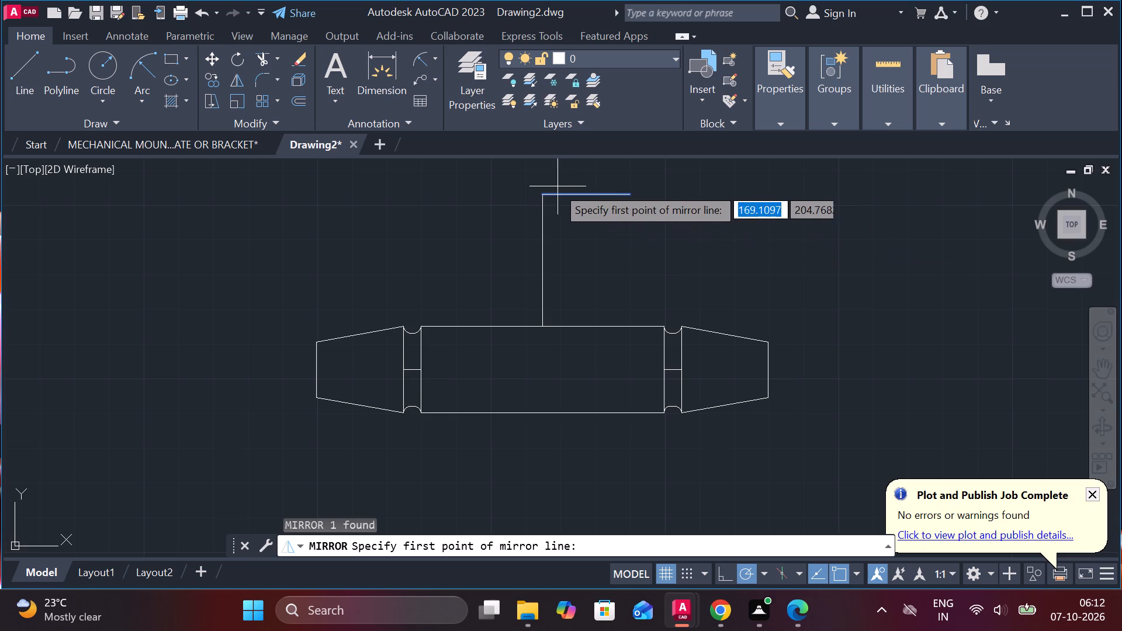
click(544, 199)
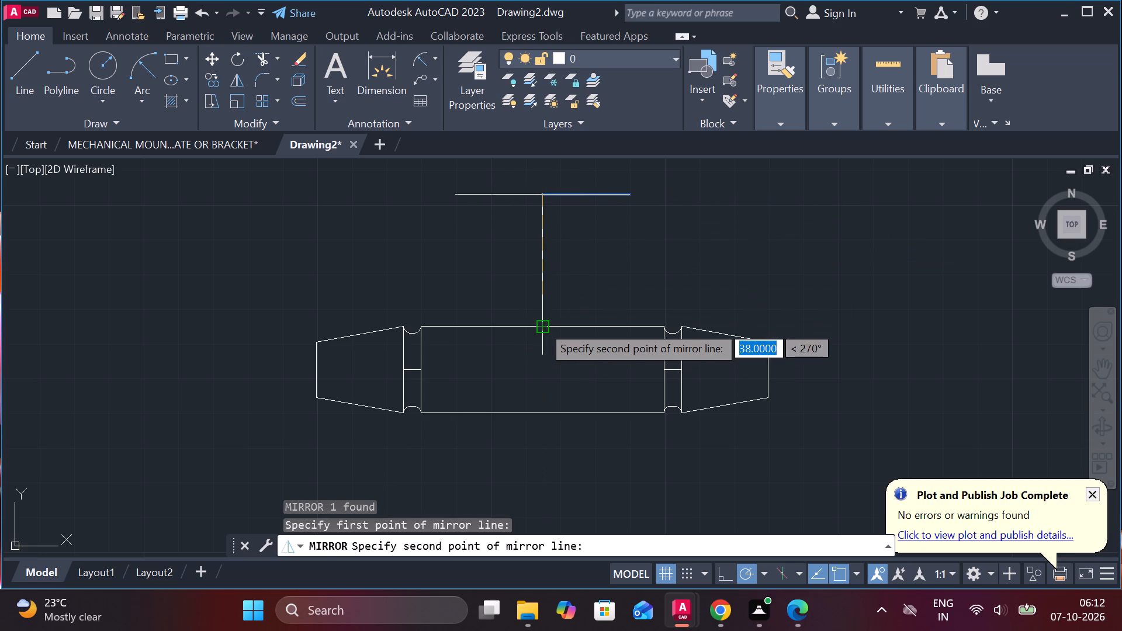
click(542, 325)
drag(588, 389, 542, 325)
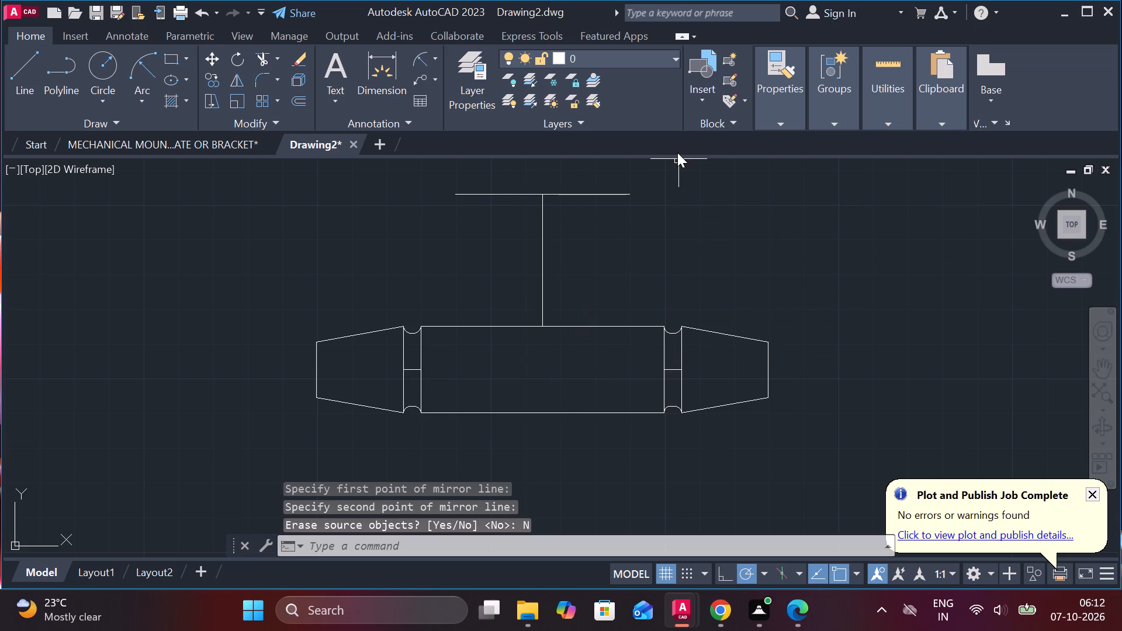
Draw a vertical line down from each outer end of the mirrored horizontal lines, extending past the body's top edge.
click(12, 74)
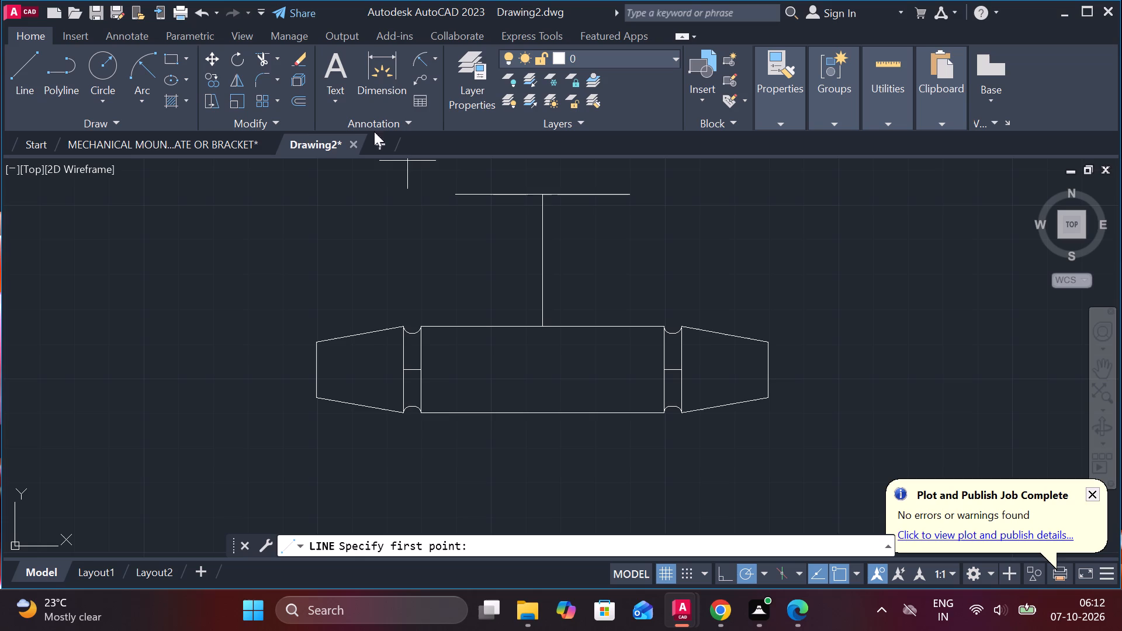
click(456, 195)
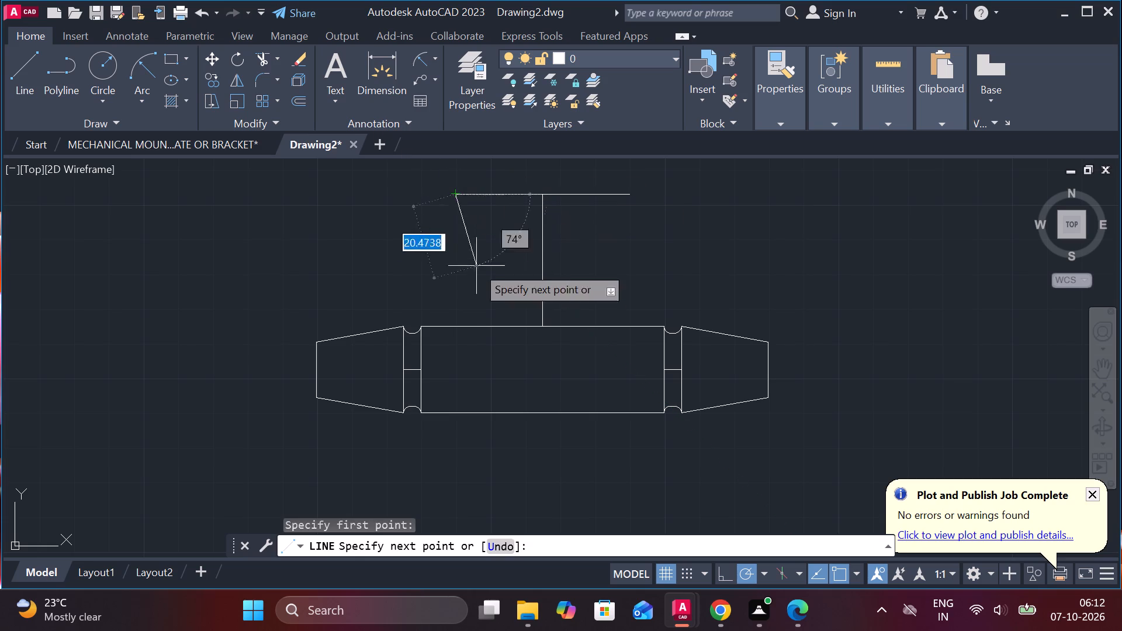
click(462, 351)
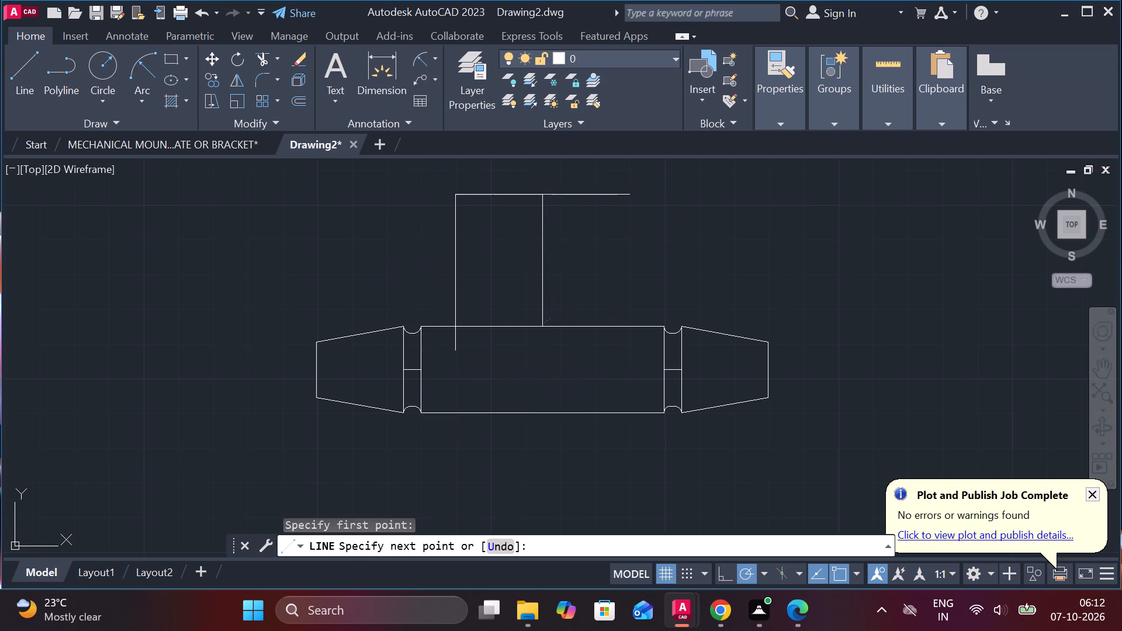
key(Escape)
key(space)
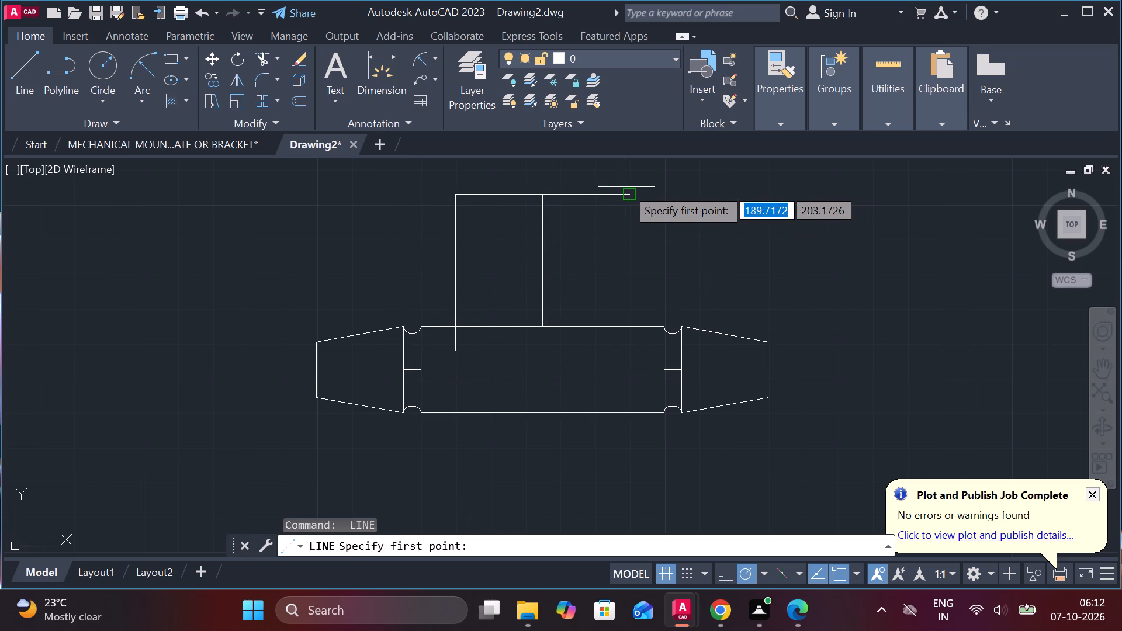
click(629, 196)
click(632, 366)
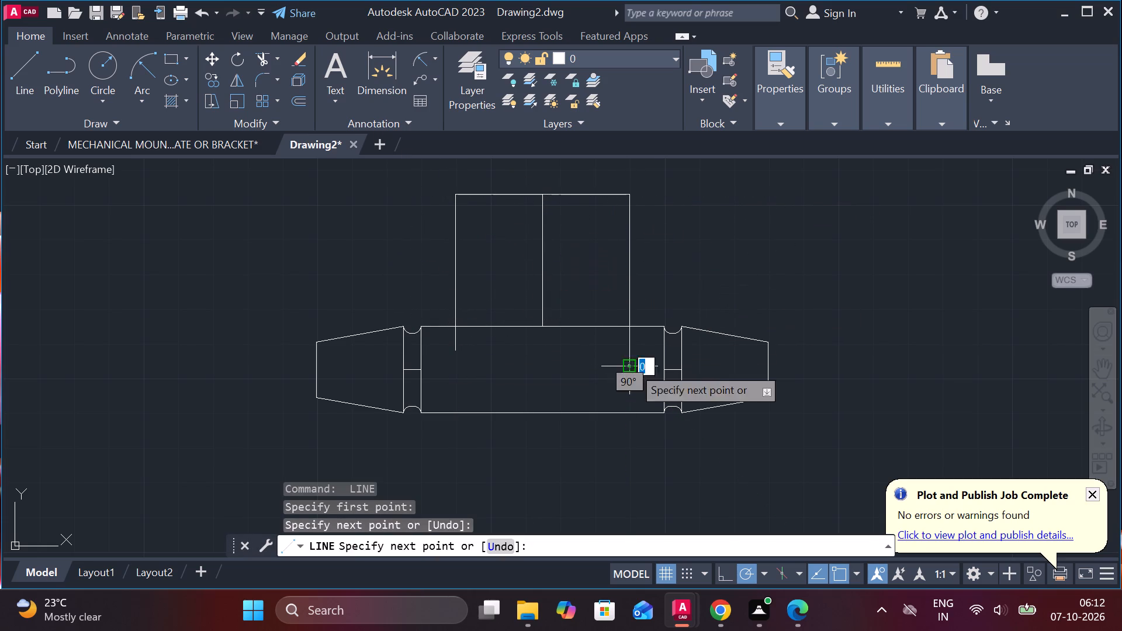
Trim the two outer vertical lines of the upper block where they extend below the body's top edge.
key(Escape)
text(TR)
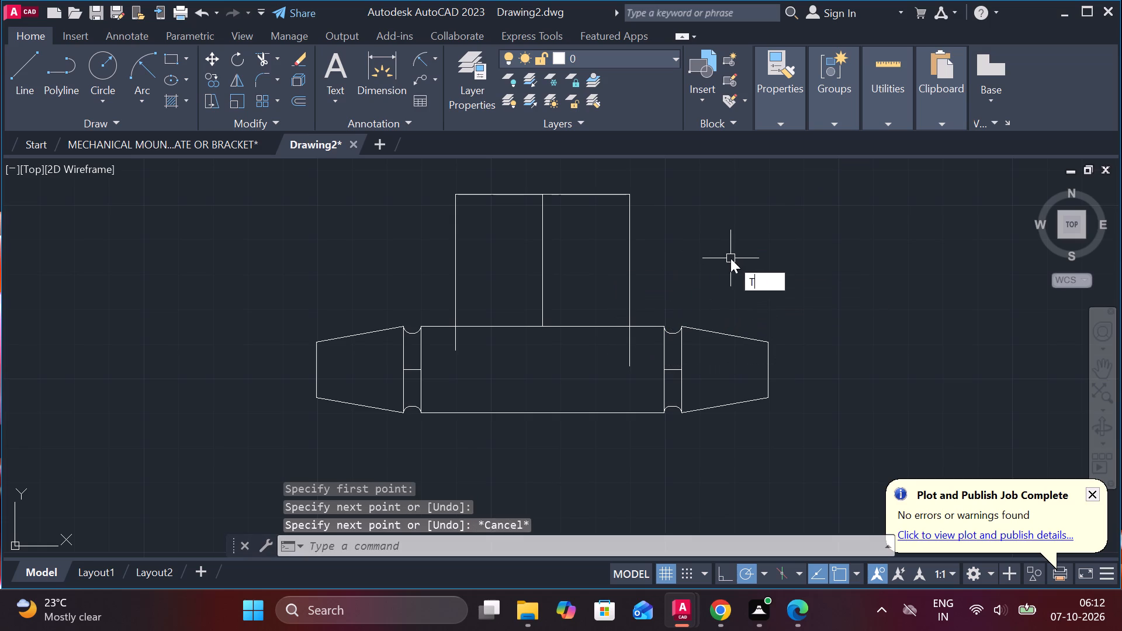
key(space)
click(627, 337)
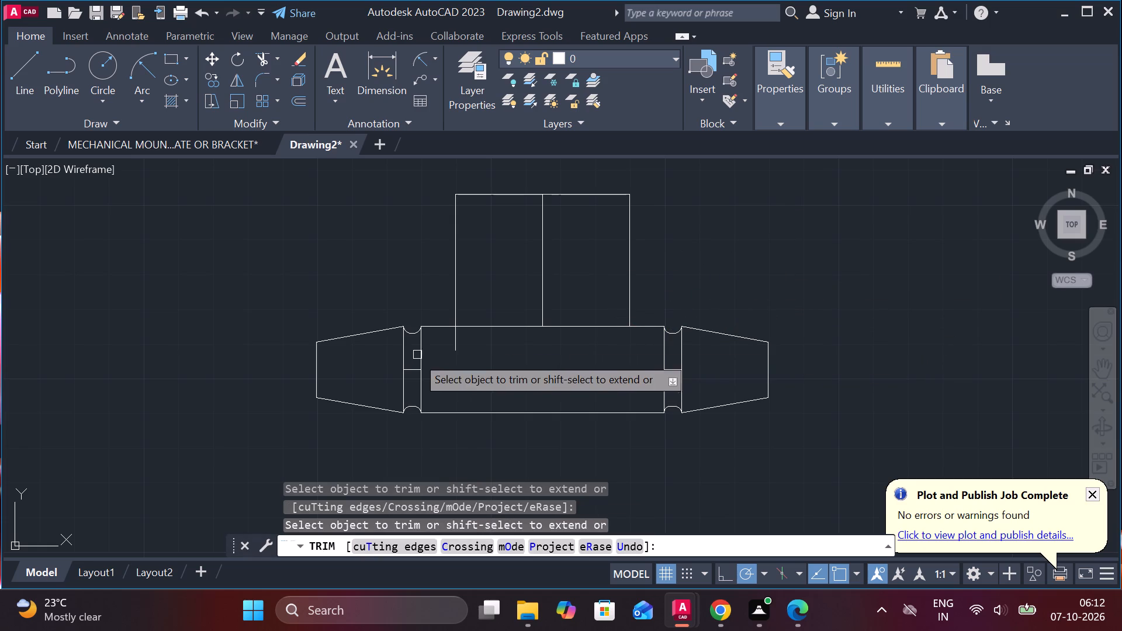
click(459, 339)
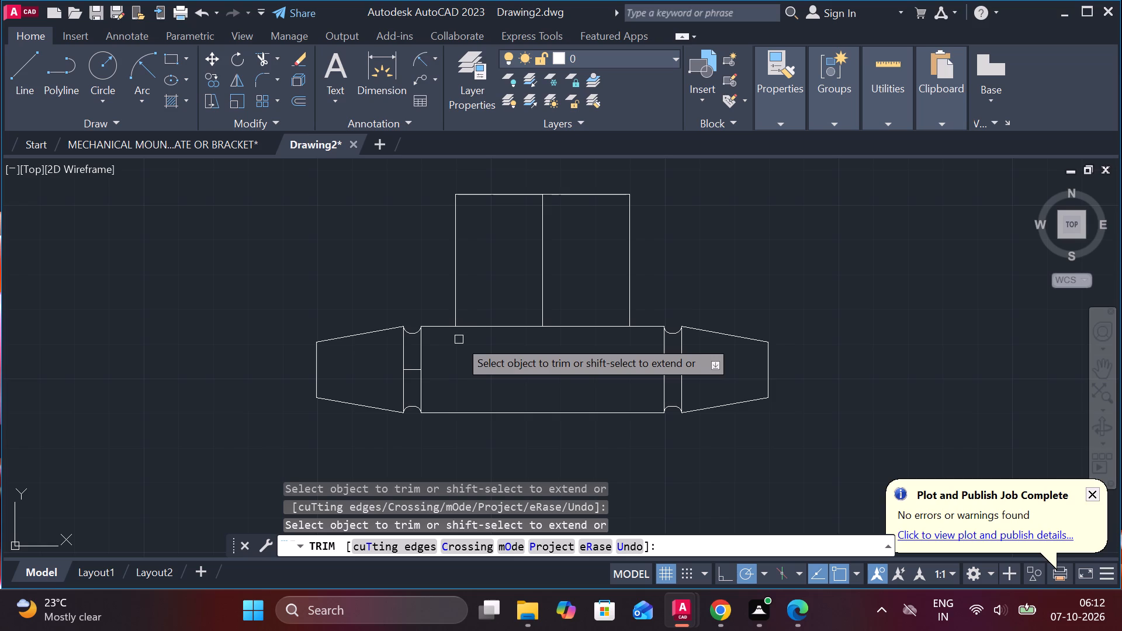
Draw a short horizontal reference line outward from the midpoint of the shaft's right end edge.
click(9, 63)
click(765, 365)
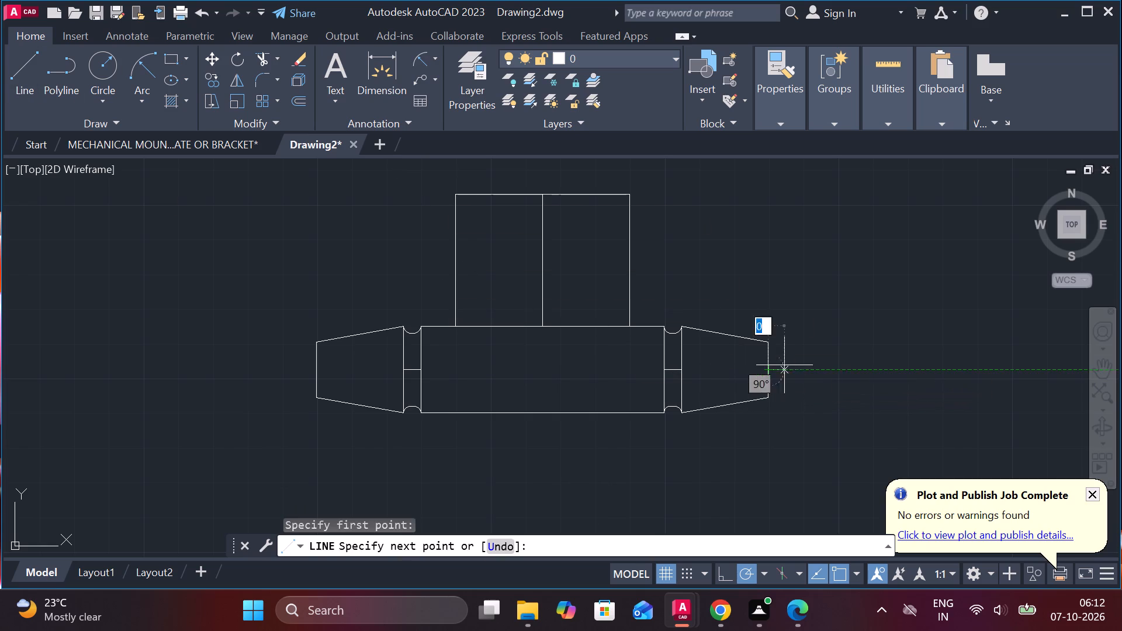
click(825, 365)
key(Escape)
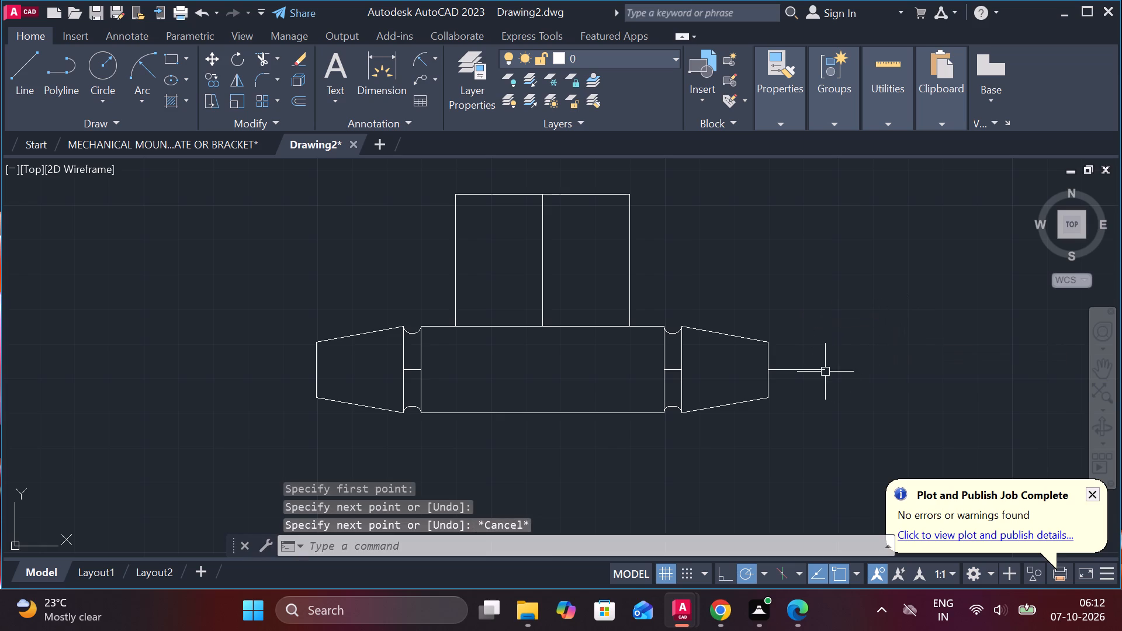
Offset the short reference line 38 upward.
click(823, 370)
key(o)
key(Return)
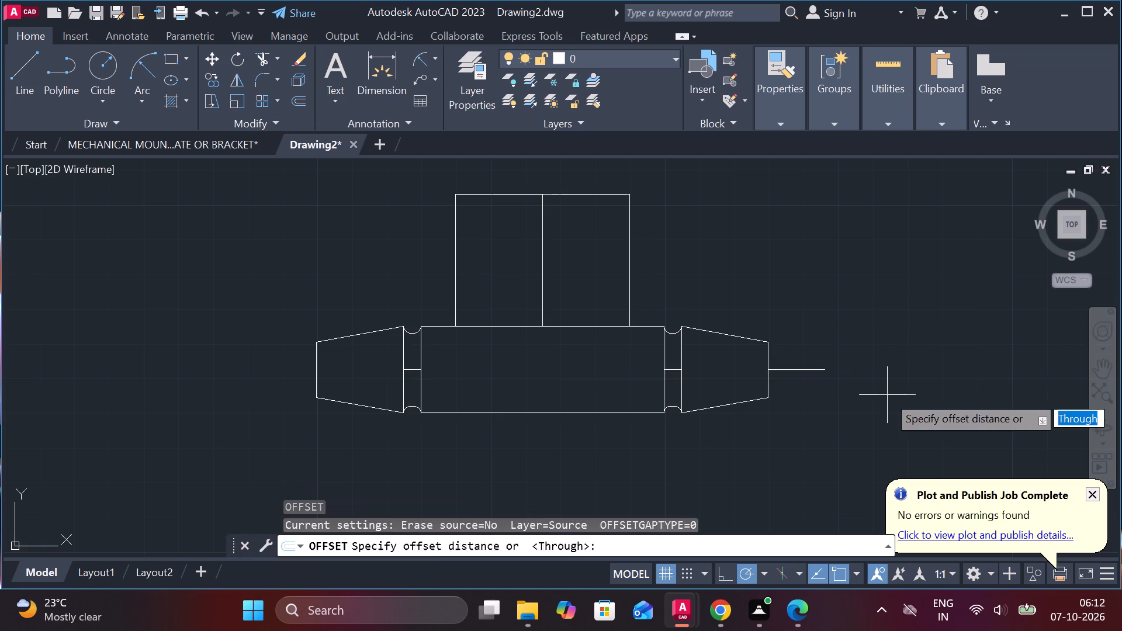
key(Return)
text(38)
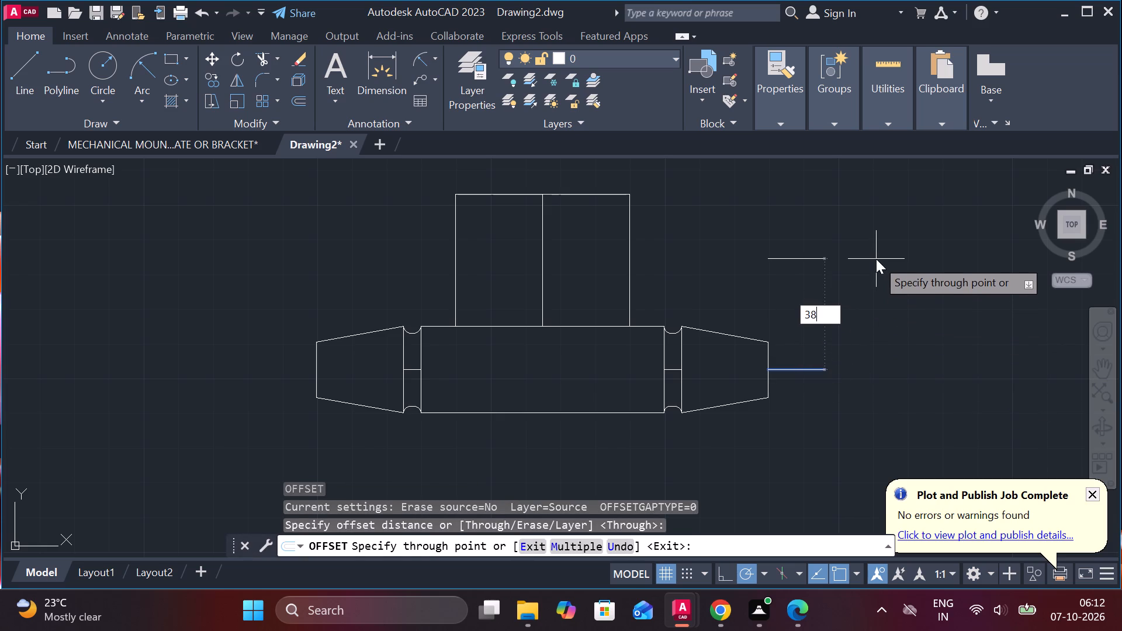
key(Return)
key(Escape)
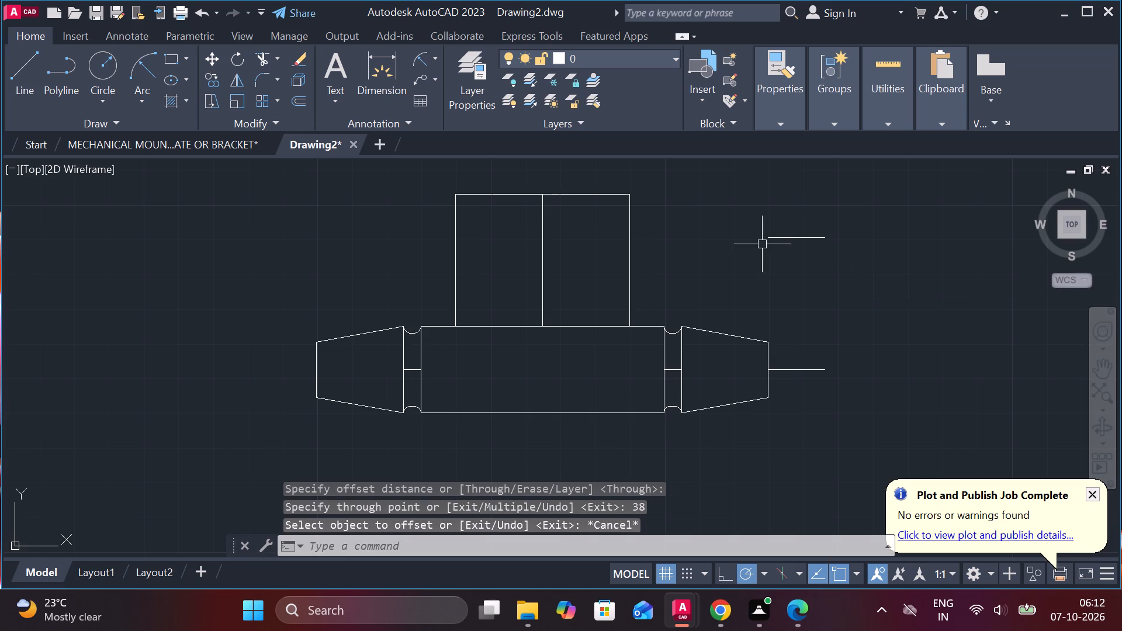
Stretch the left end of the offset line horizontally across the upper block, past its left side.
click(801, 231)
click(801, 231)
click(797, 247)
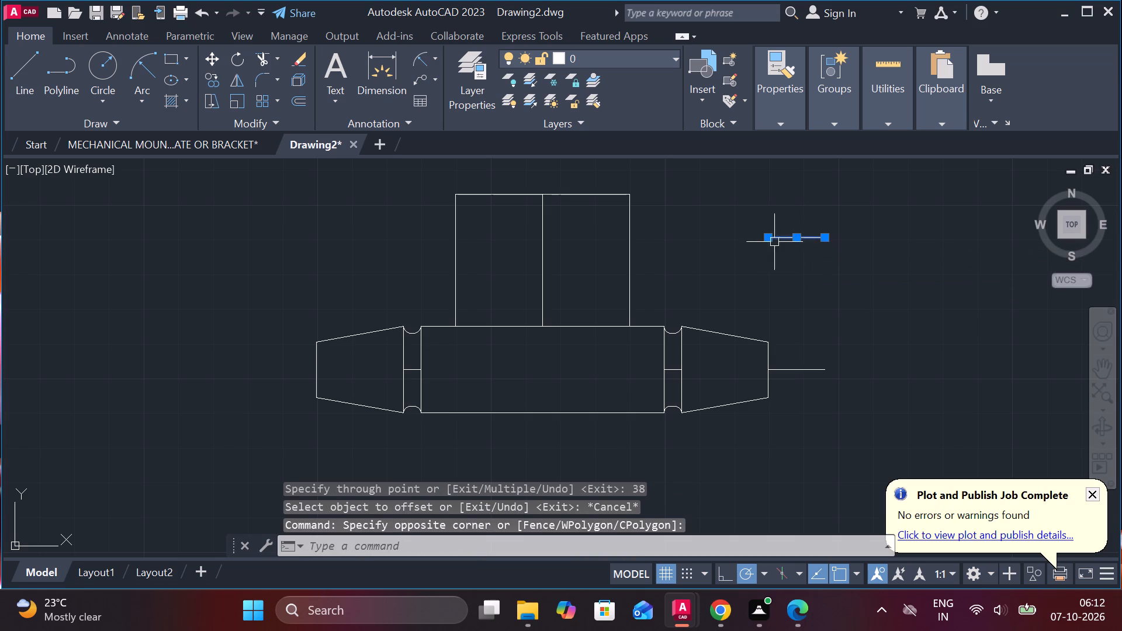
click(823, 291)
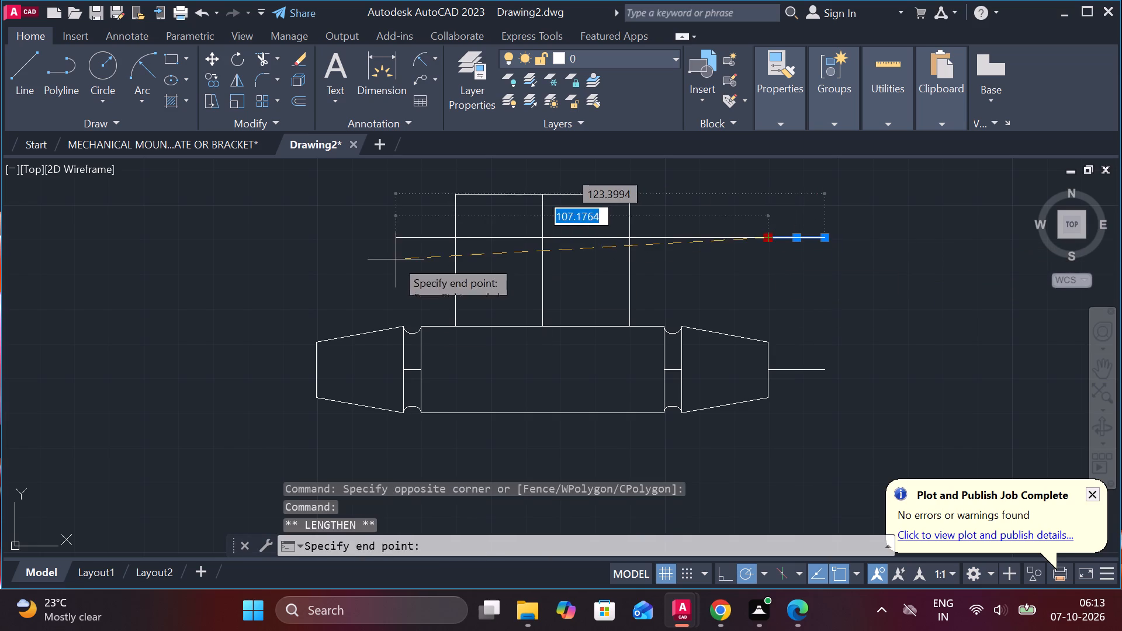
click(394, 259)
key(Escape)
Trim the upper block to the offset line, removing the verticals above it, the old top edge and both overhanging ends.
text(TRV)
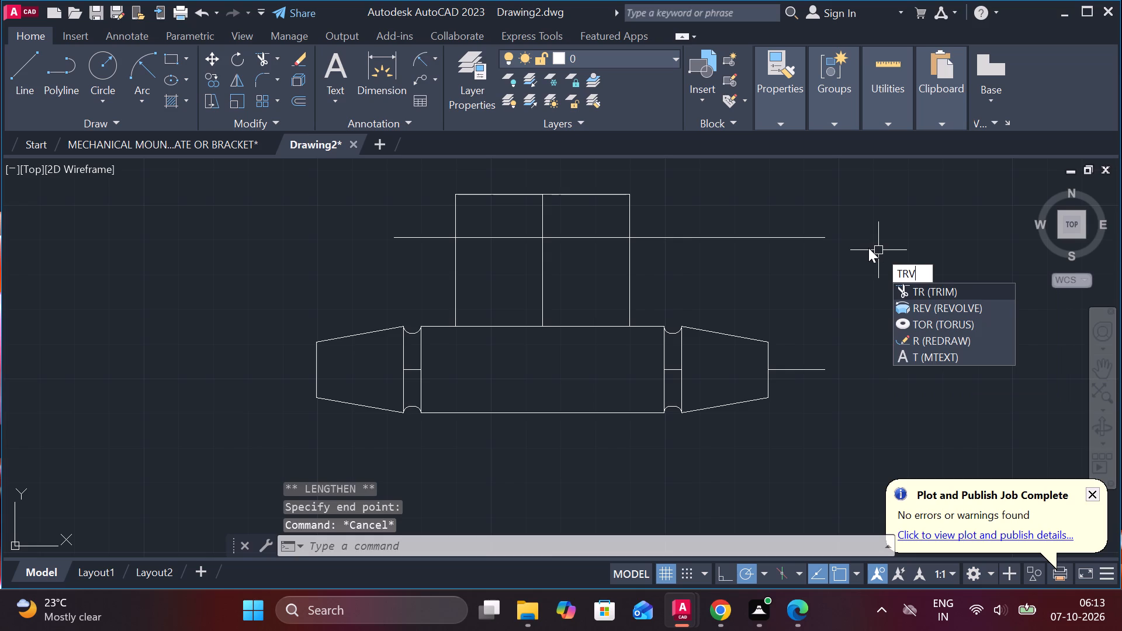
key(BackSpace)
key(Return)
drag(694, 215, 378, 214)
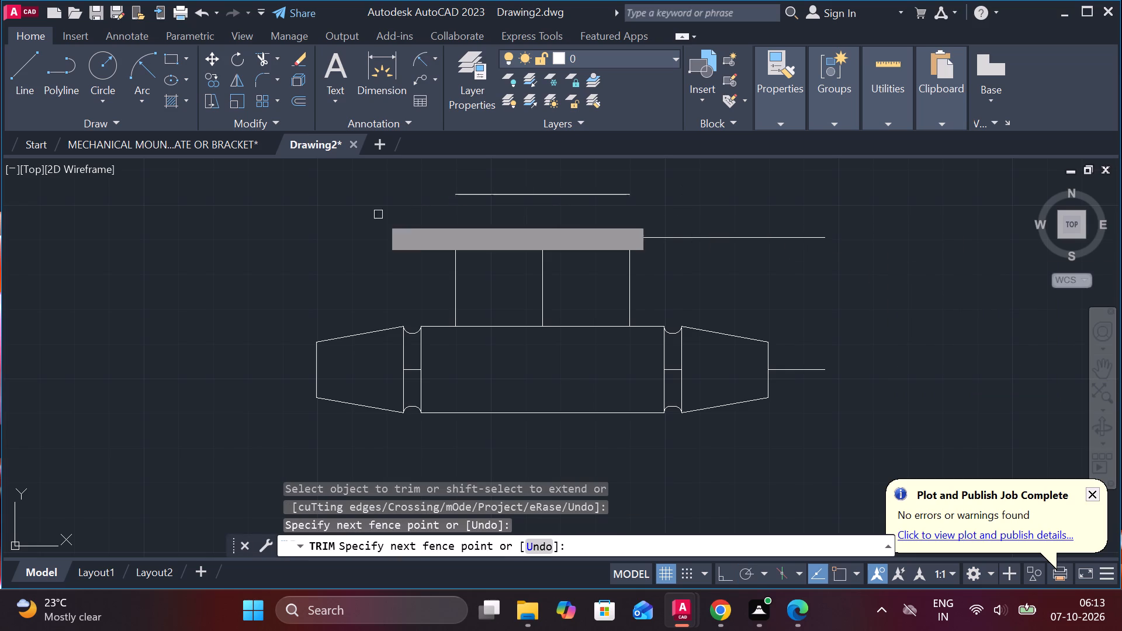
drag(407, 200, 414, 266)
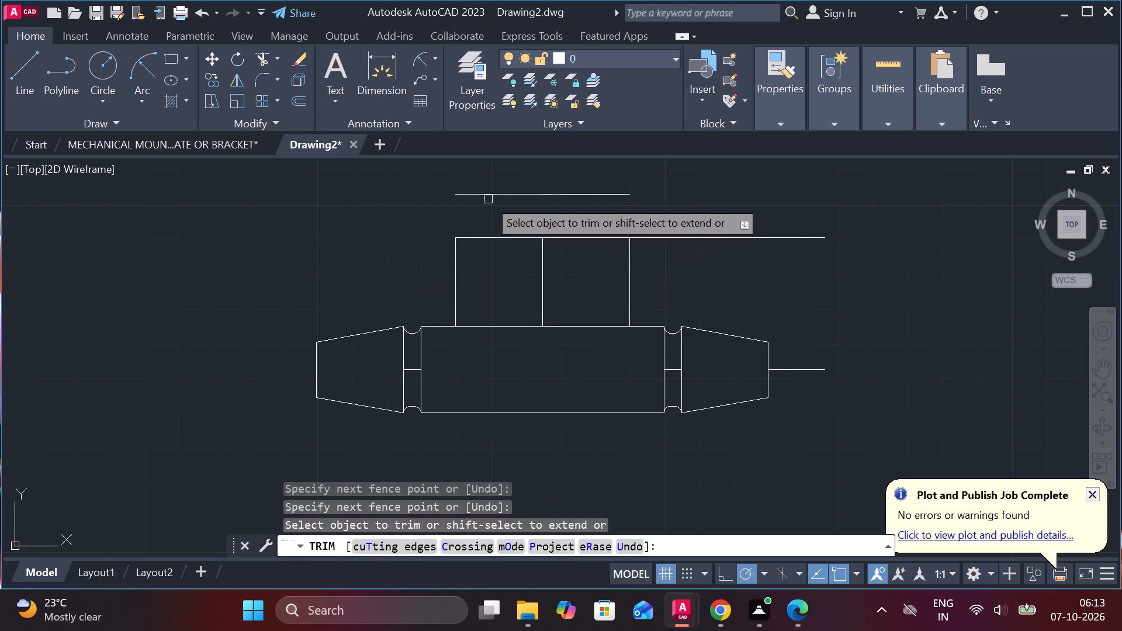
click(499, 191)
click(597, 196)
click(674, 204)
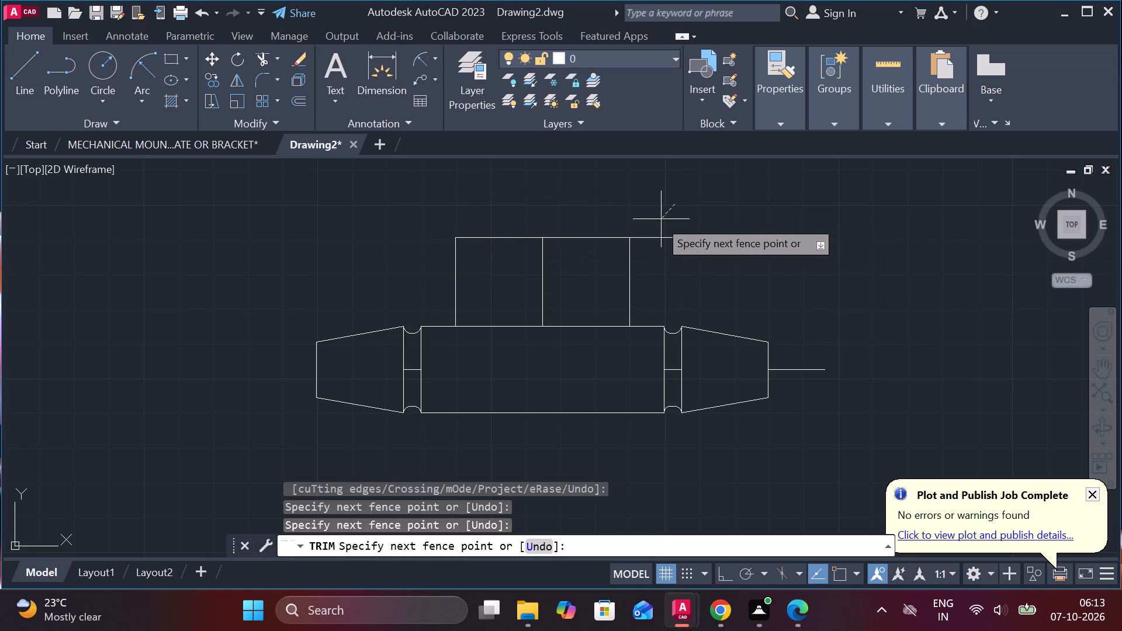
drag(654, 216, 658, 256)
drag(662, 258, 649, 196)
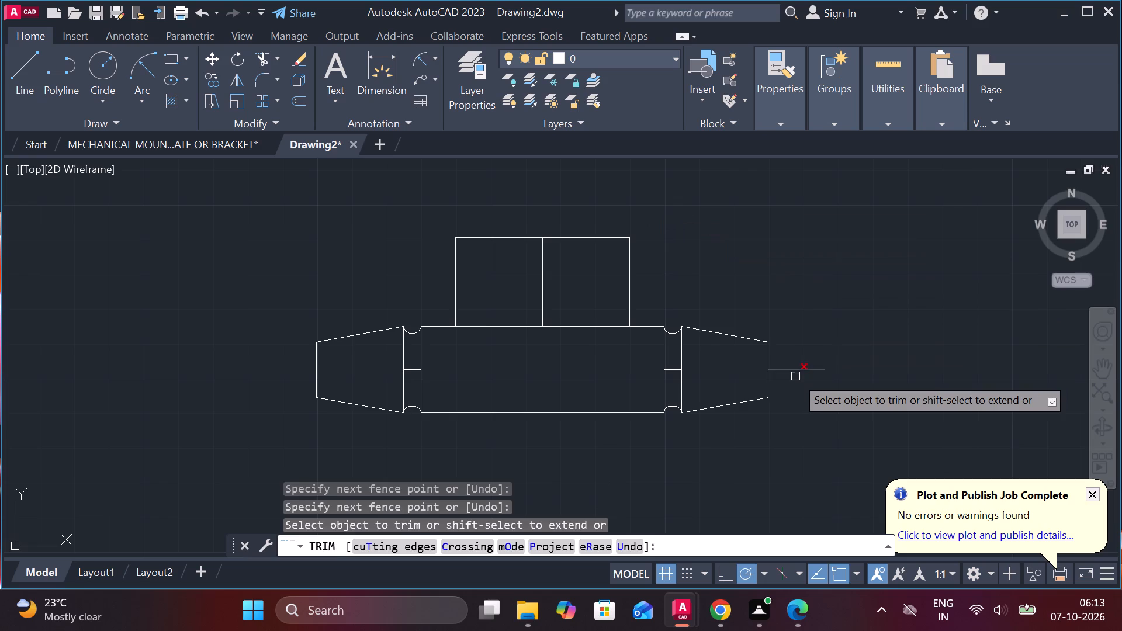
Remove the short horizontal reference line outside the shaft's right end.
click(794, 376)
click(792, 374)
click(797, 375)
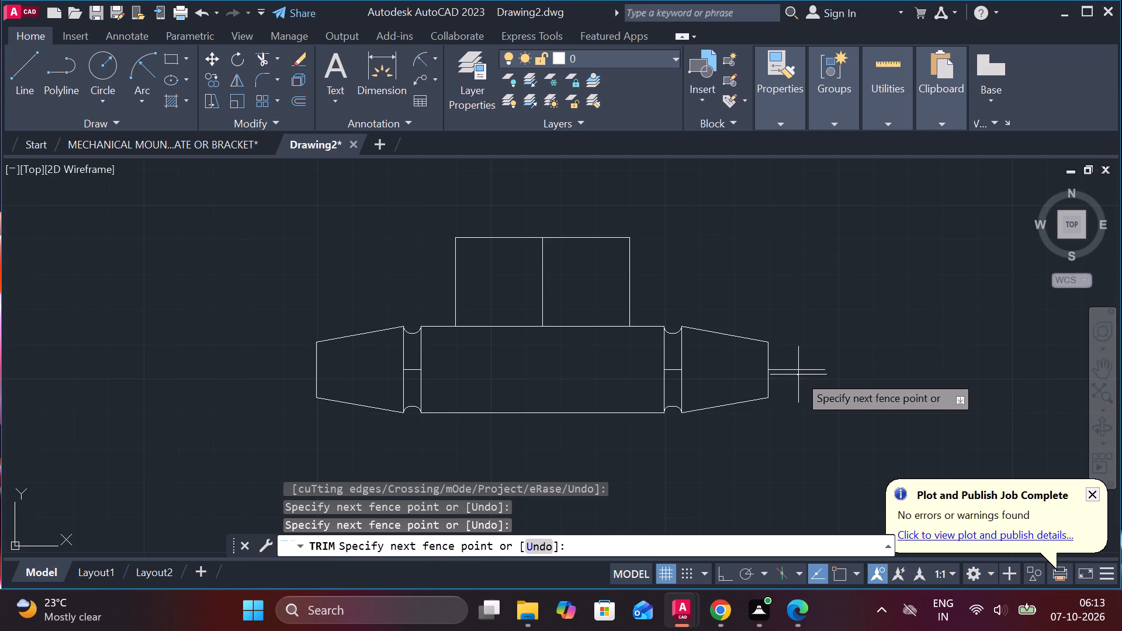
click(797, 369)
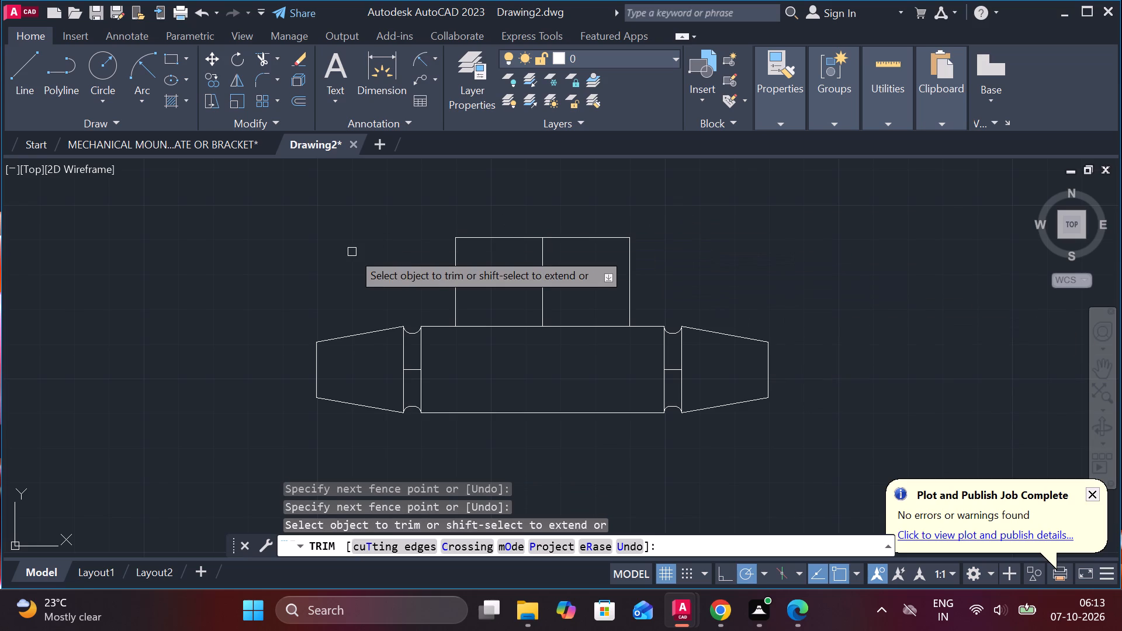
scroll(352, 252, up, 1)
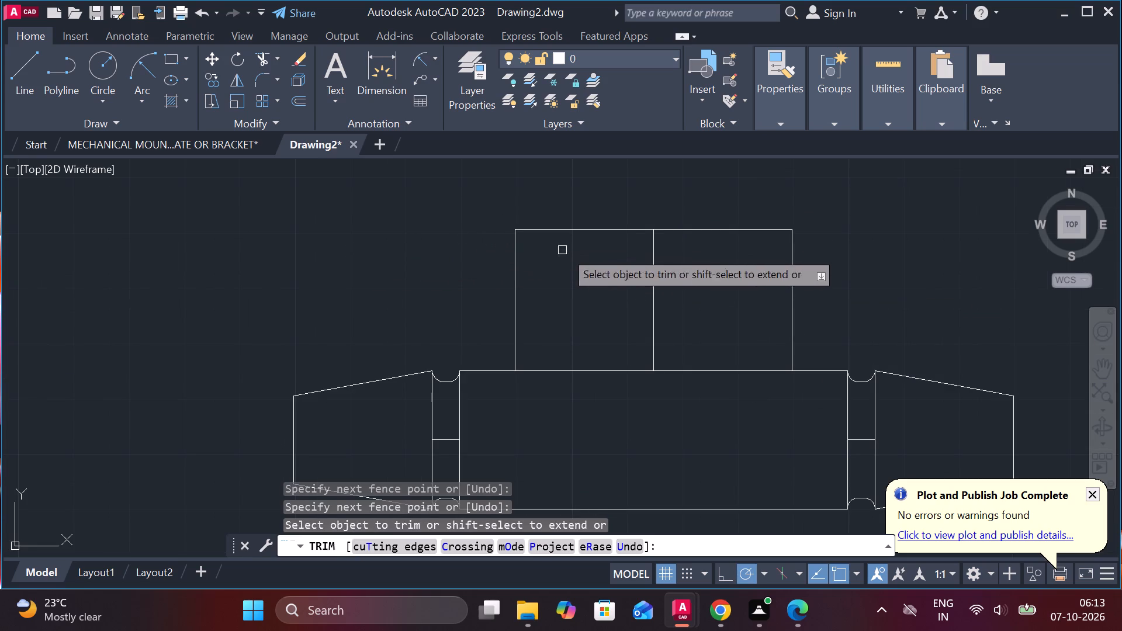
key(Escape)
Chamfer the upper block's top-right corner with length 4 and angle 45.
click(560, 232)
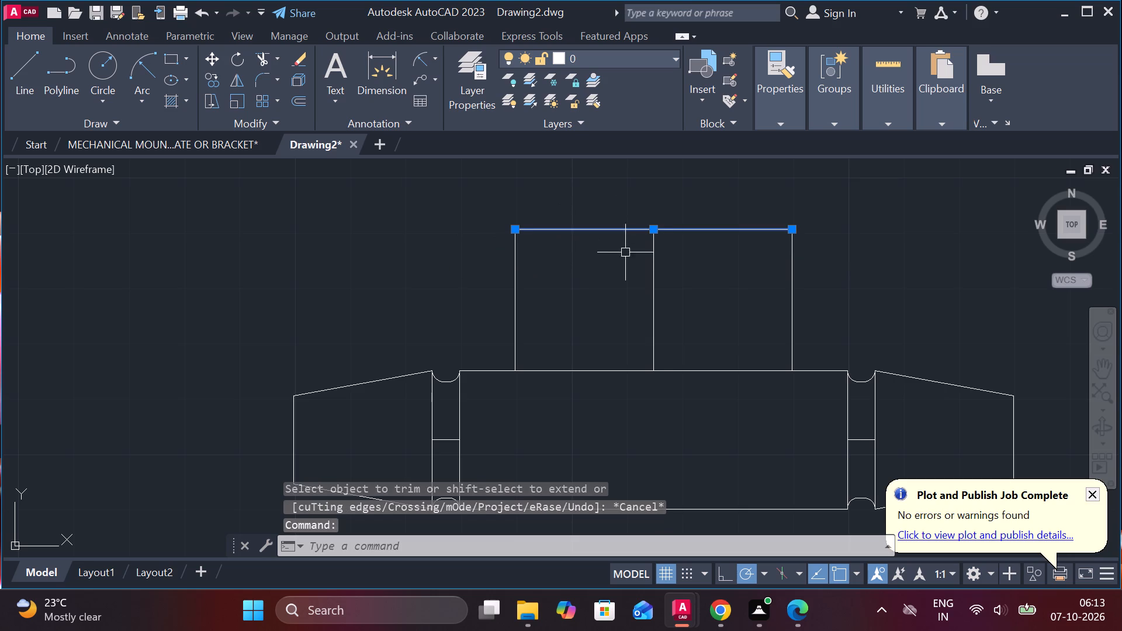
key(Escape)
text(CH)
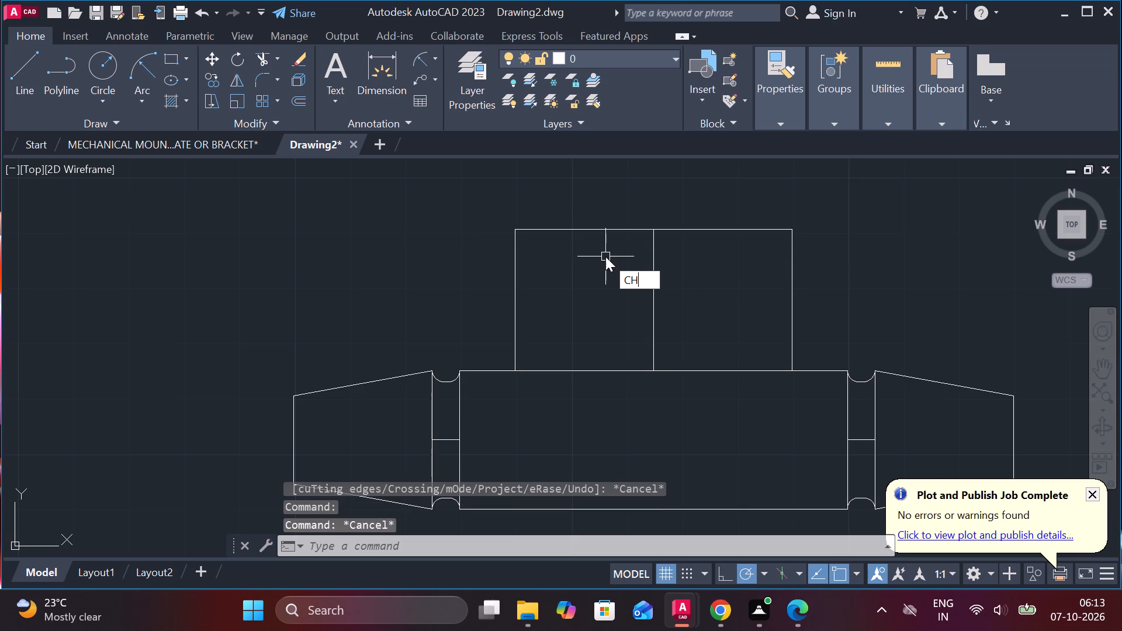
click(664, 318)
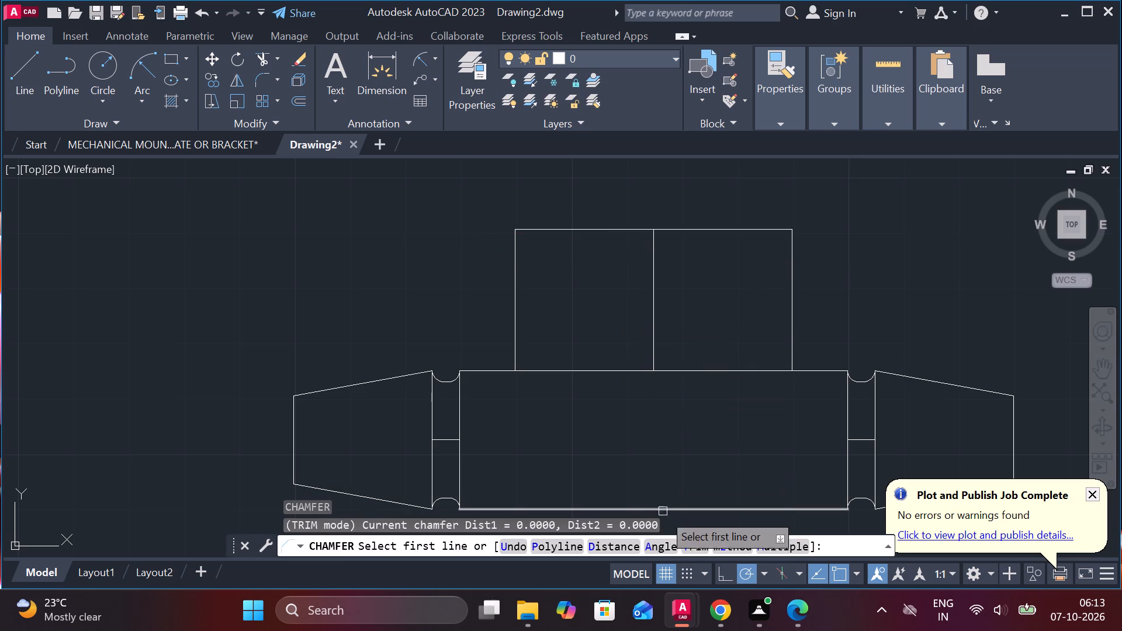
click(662, 540)
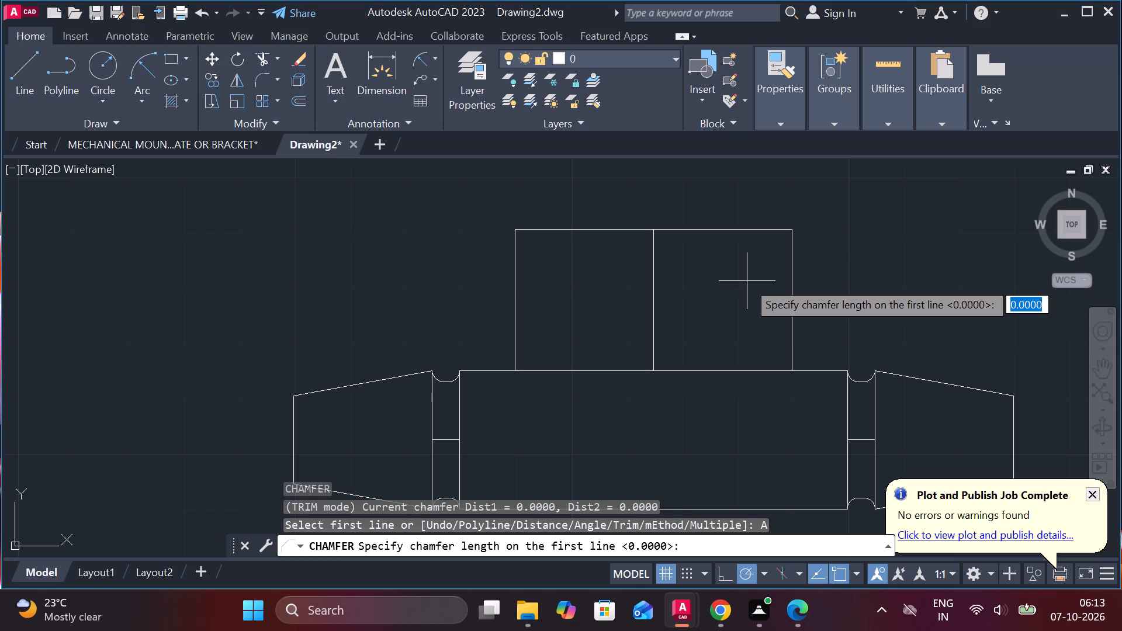
key(4)
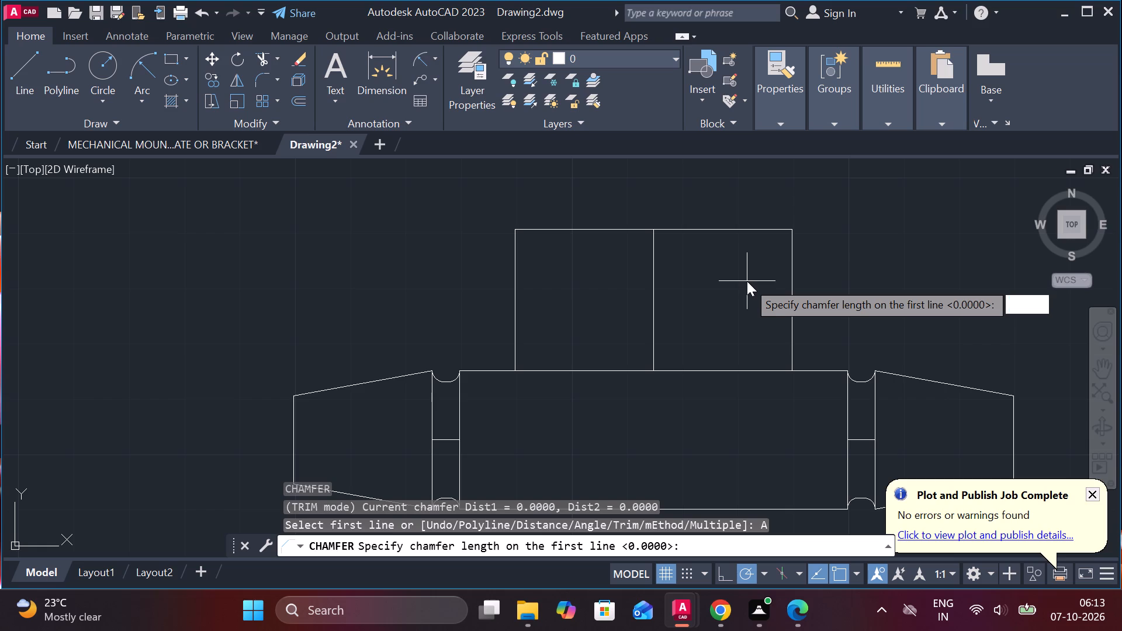
key(Return)
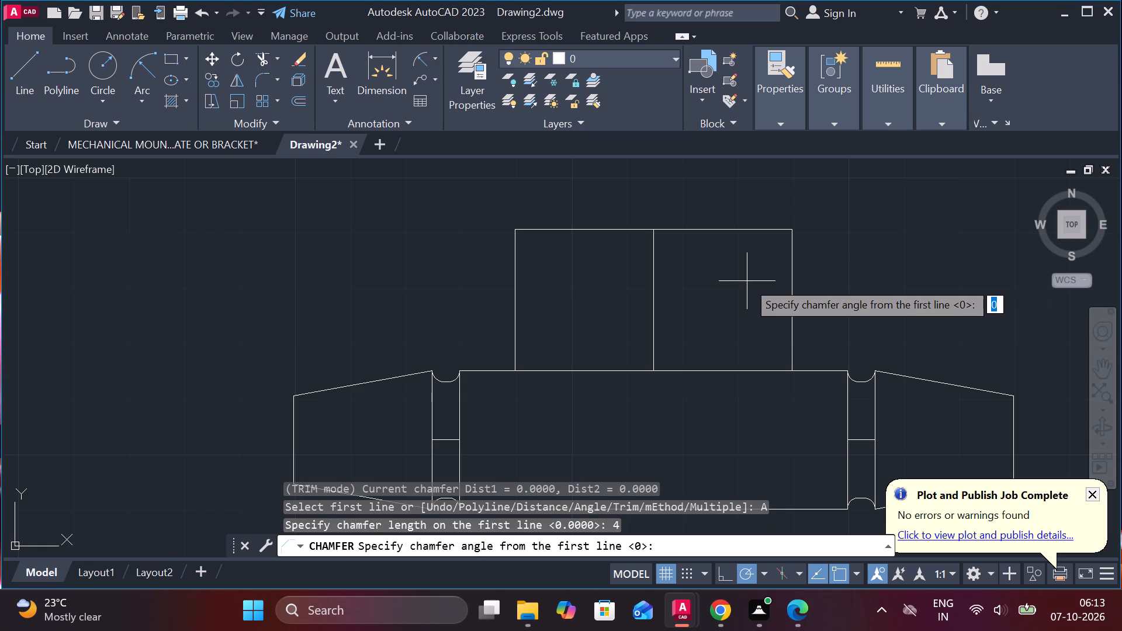
text(45)
key(Return)
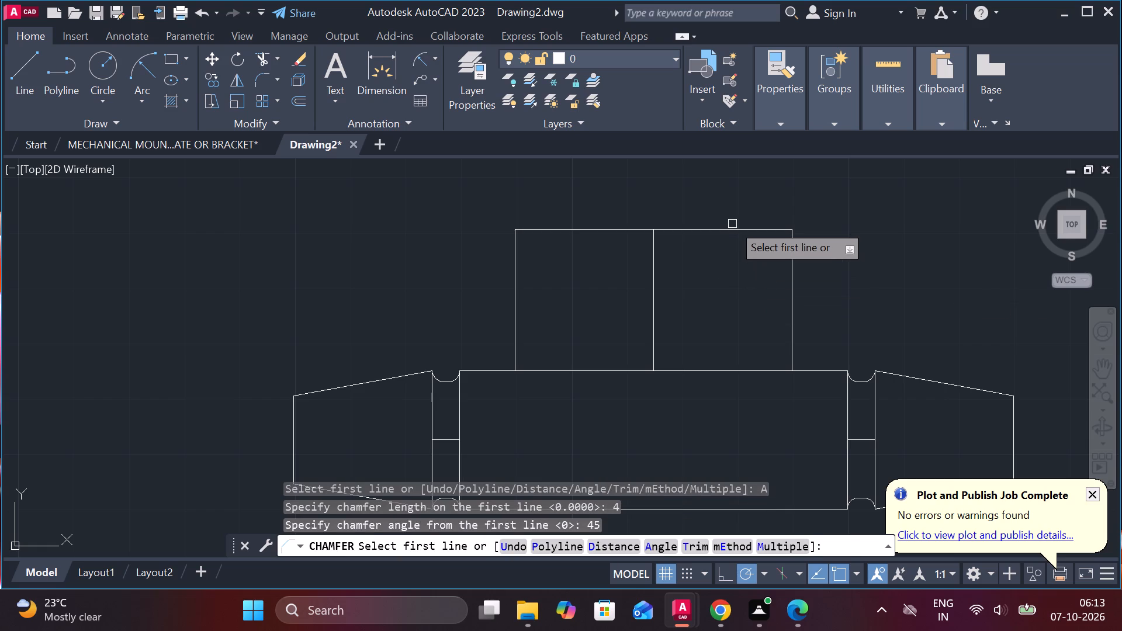
click(744, 230)
click(788, 247)
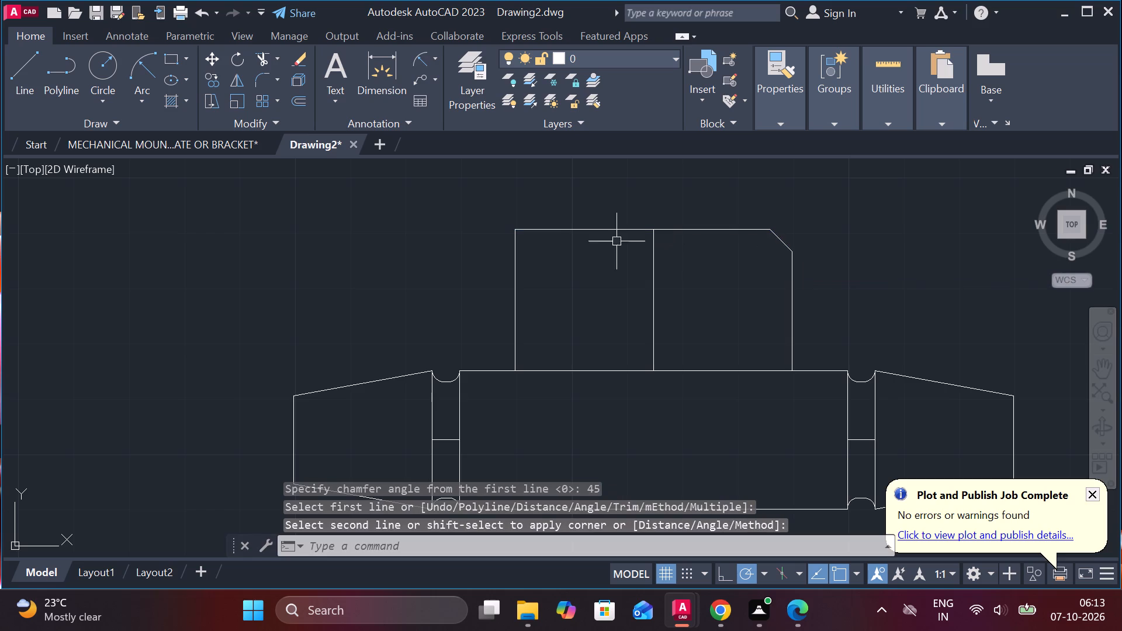
Chamfer the upper block's top-left corner with the same length 4 and angle 45.
key(space)
click(559, 231)
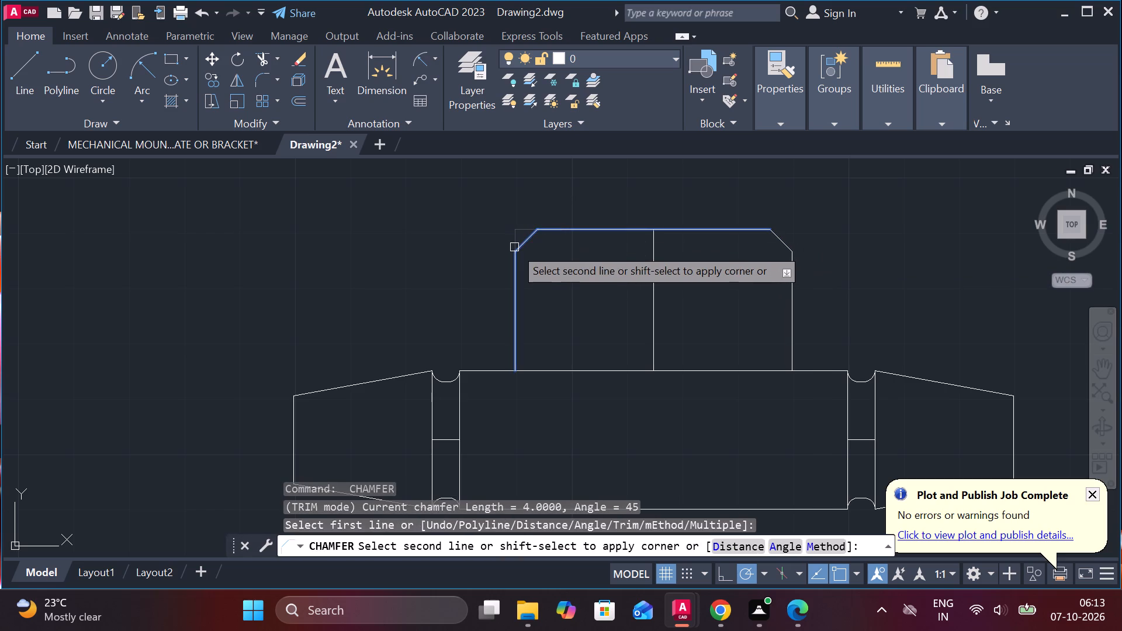
click(514, 247)
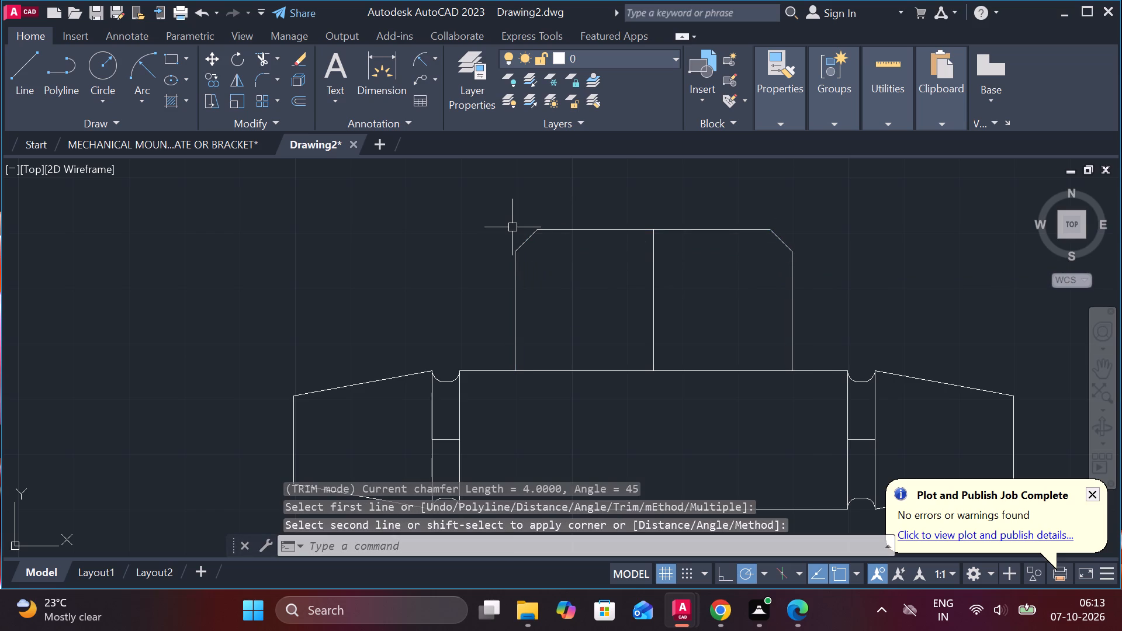
key(Escape)
Draw a horizontal line across the upper block joining the lower ends of its two chamfers.
key(l)
key(Return)
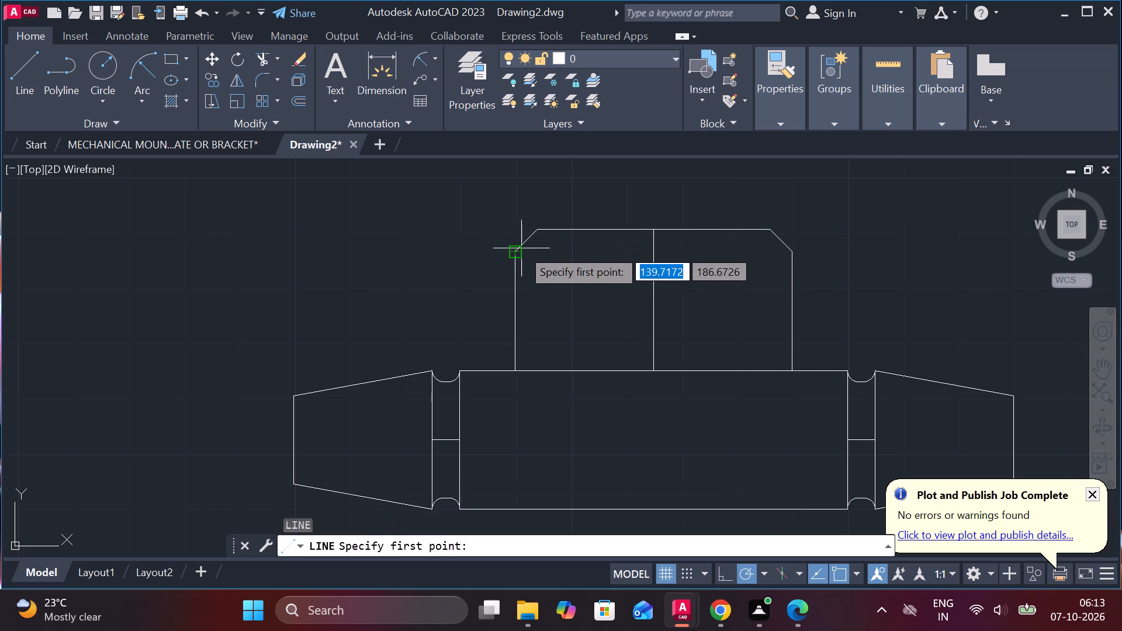
click(521, 249)
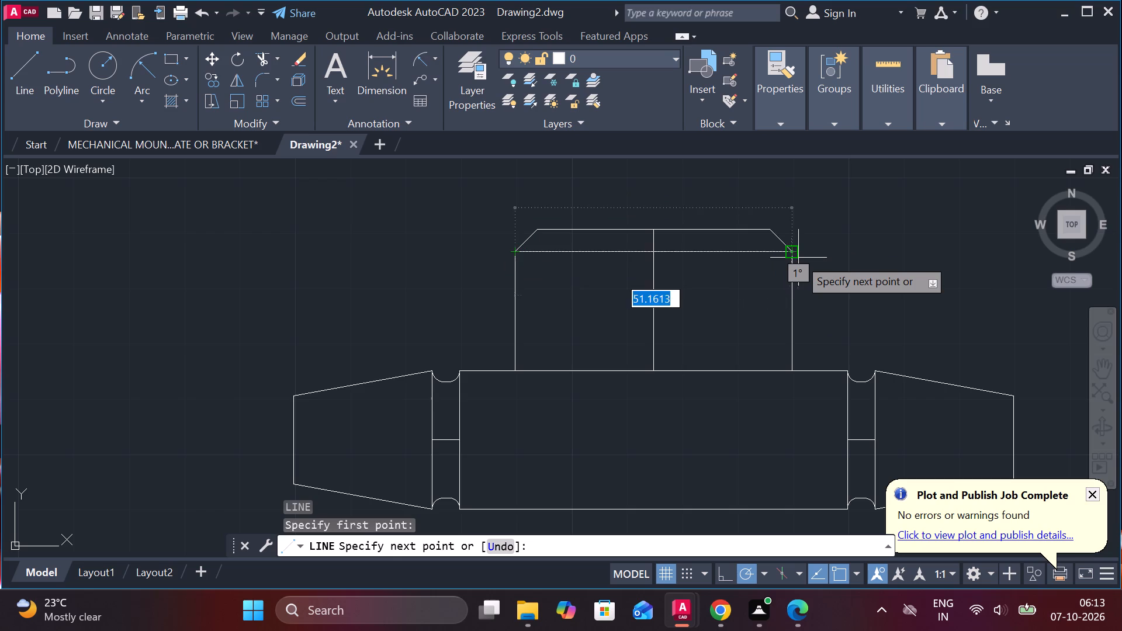
click(795, 254)
key(Escape)
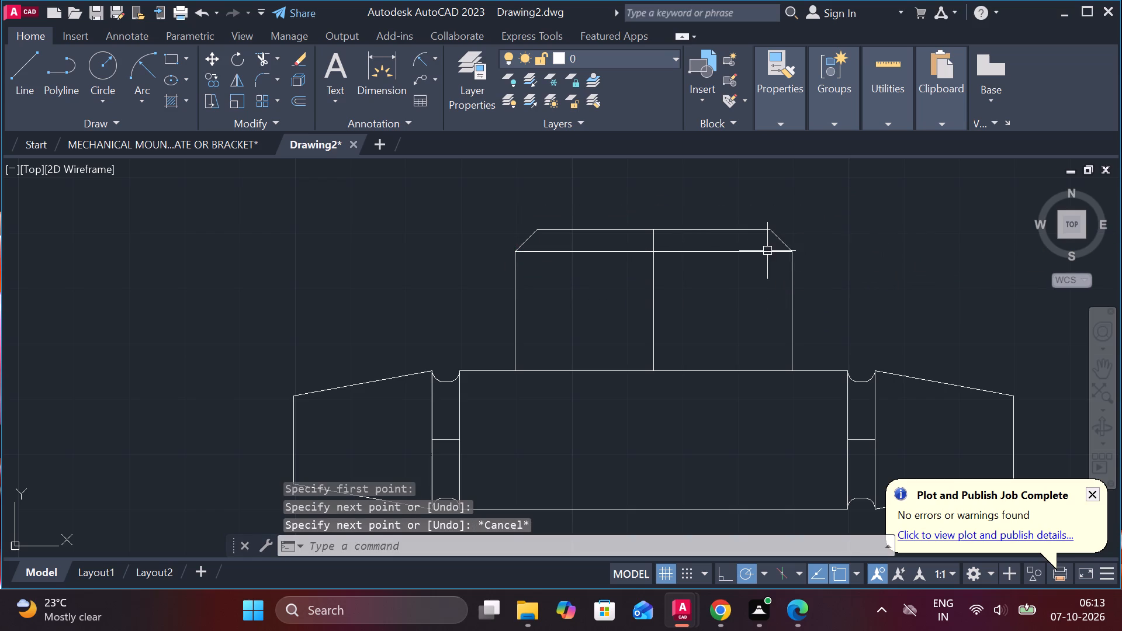
Offset the upper block's top edge 16 downward.
key(o)
key(Return)
key(Return)
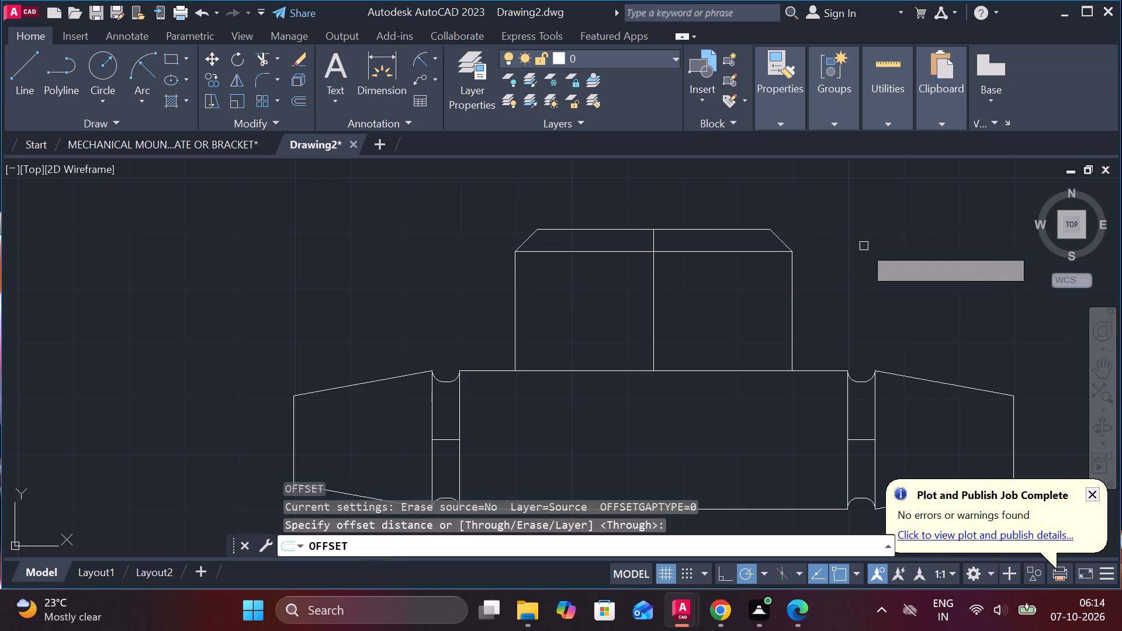
click(723, 231)
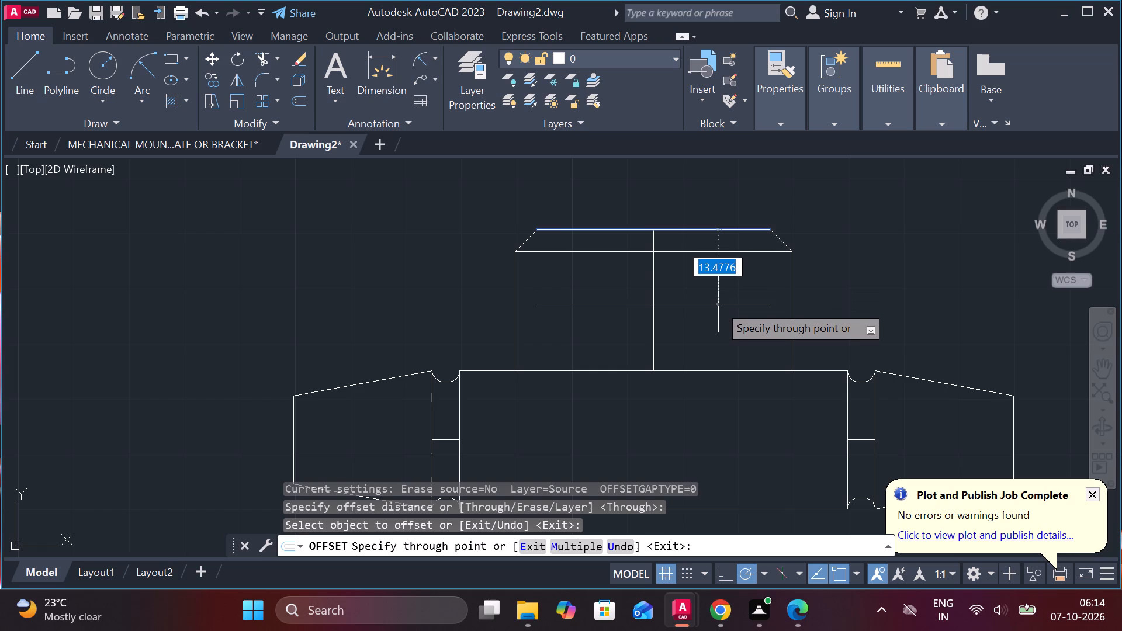
text(16)
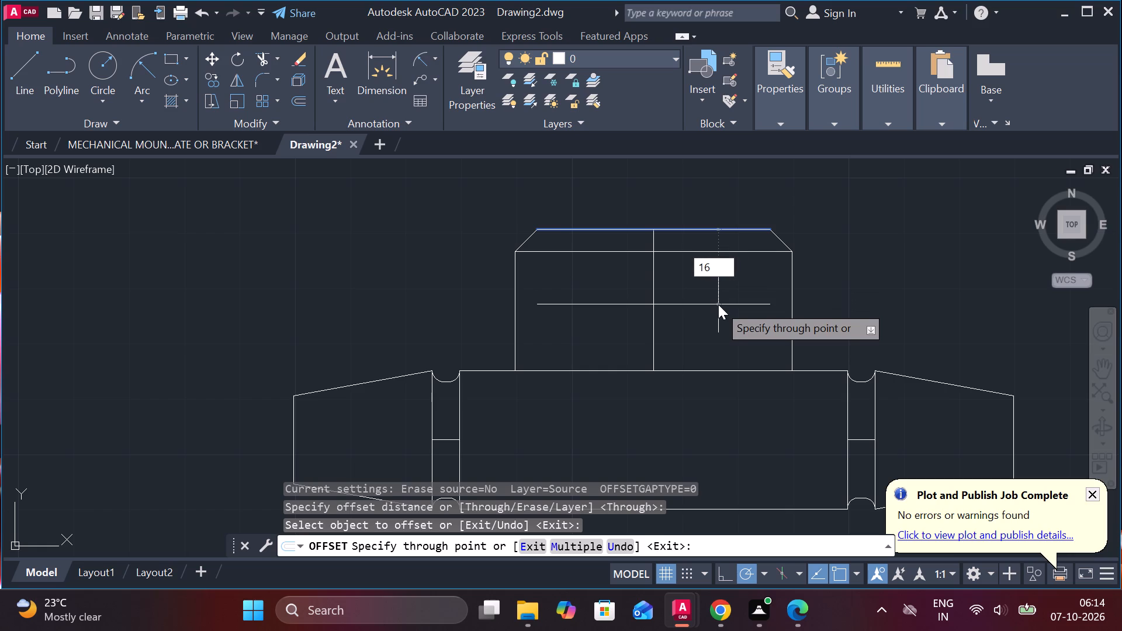
key(Return)
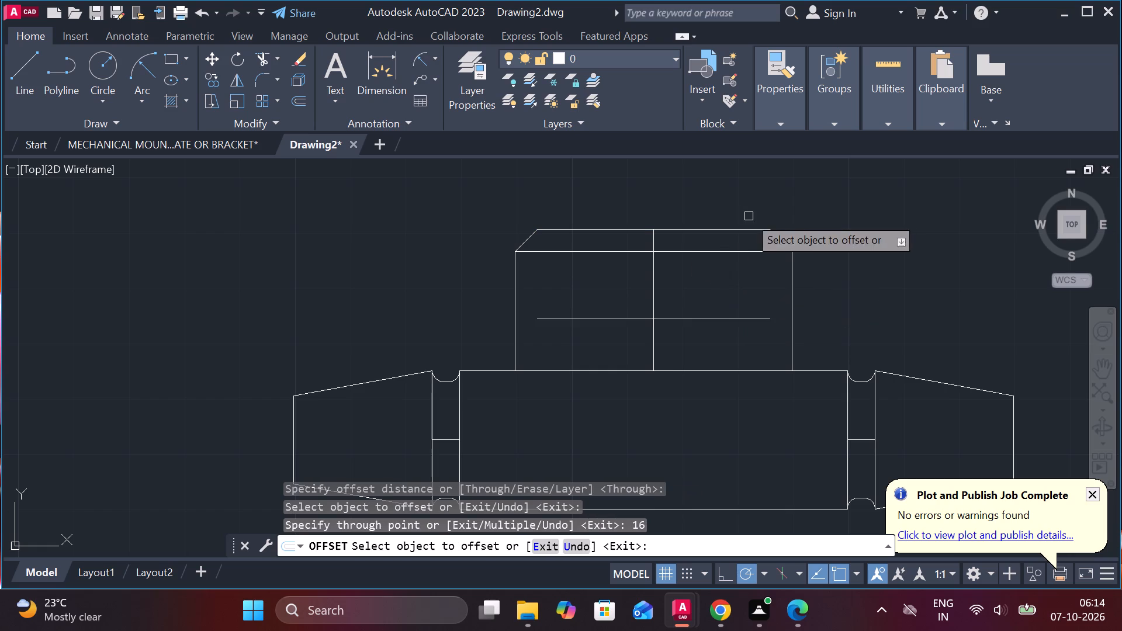
Draw a circle of radius 6 centred where the upper block's vertical centreline crosses the offset horizontal line.
key(Escape)
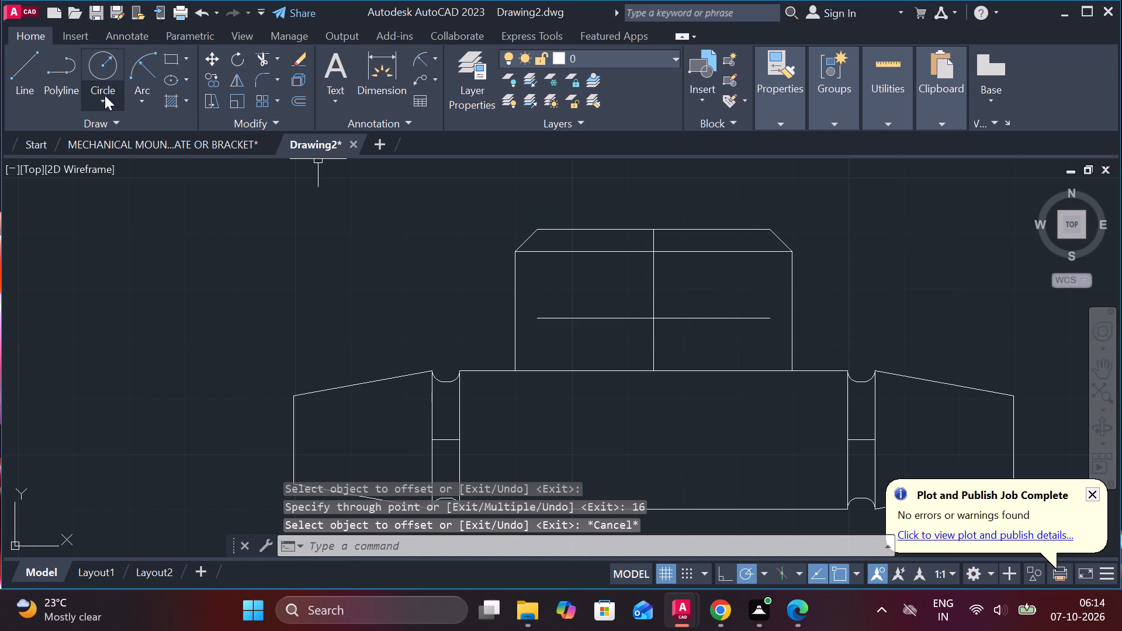
click(101, 73)
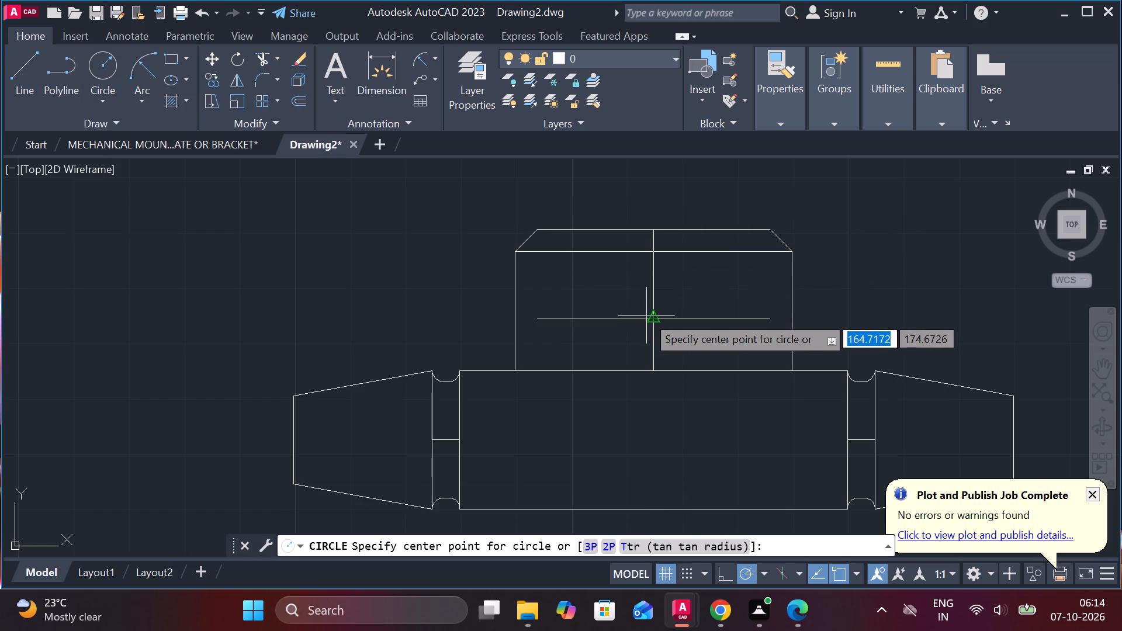
click(656, 318)
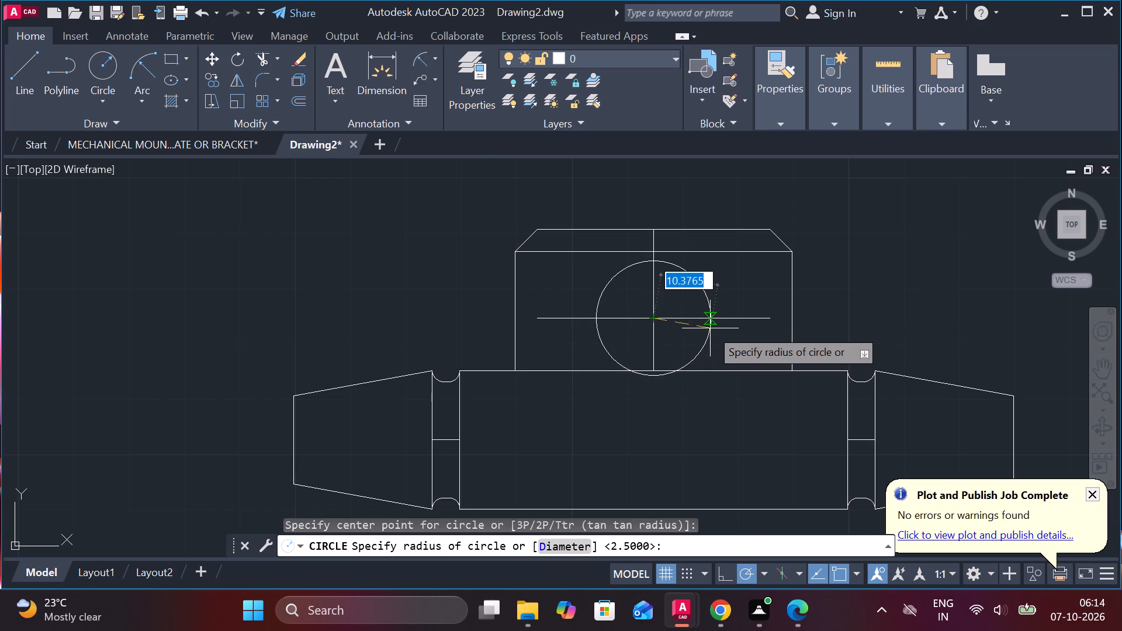
key(6)
key(Return)
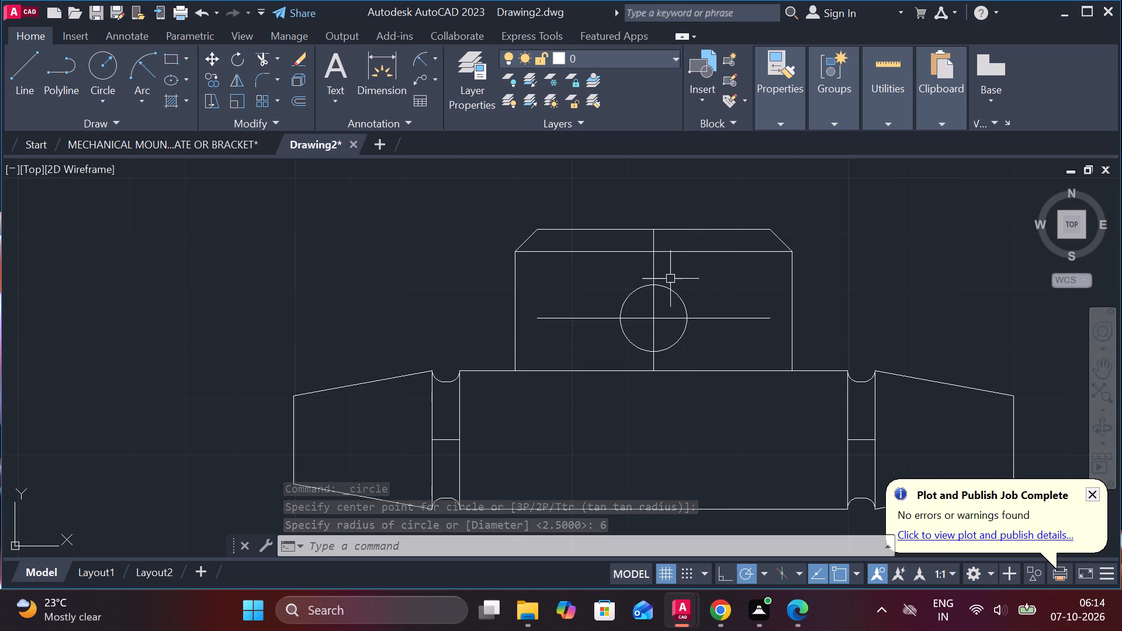
Offset the upper block's vertical centreline 3 to each side.
key(o)
key(Return)
key(Return)
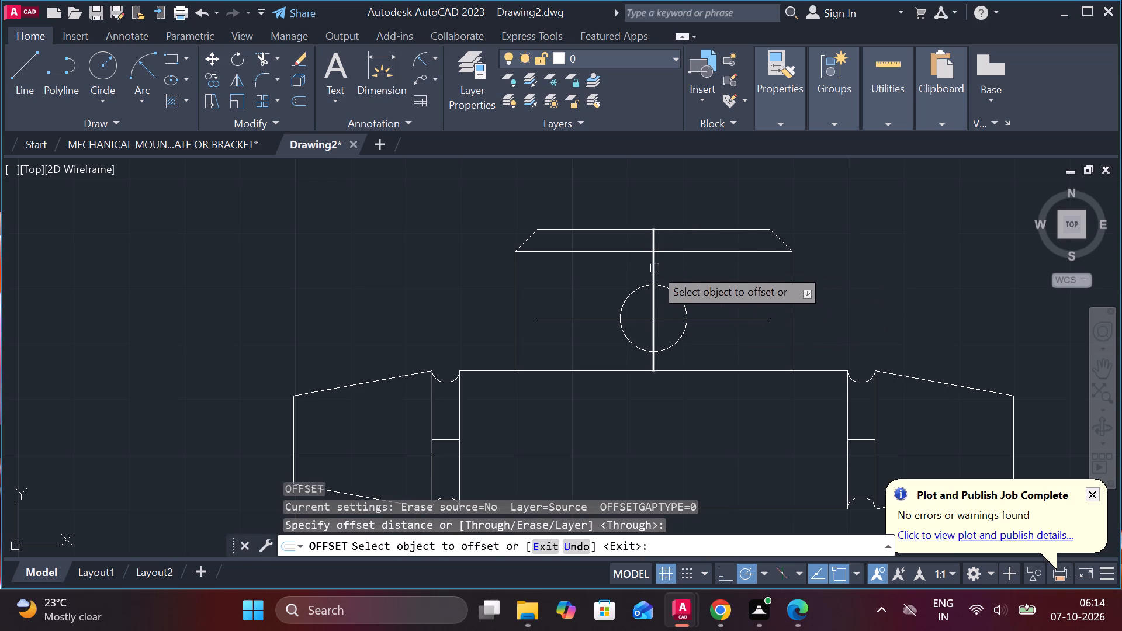
click(654, 268)
key(3)
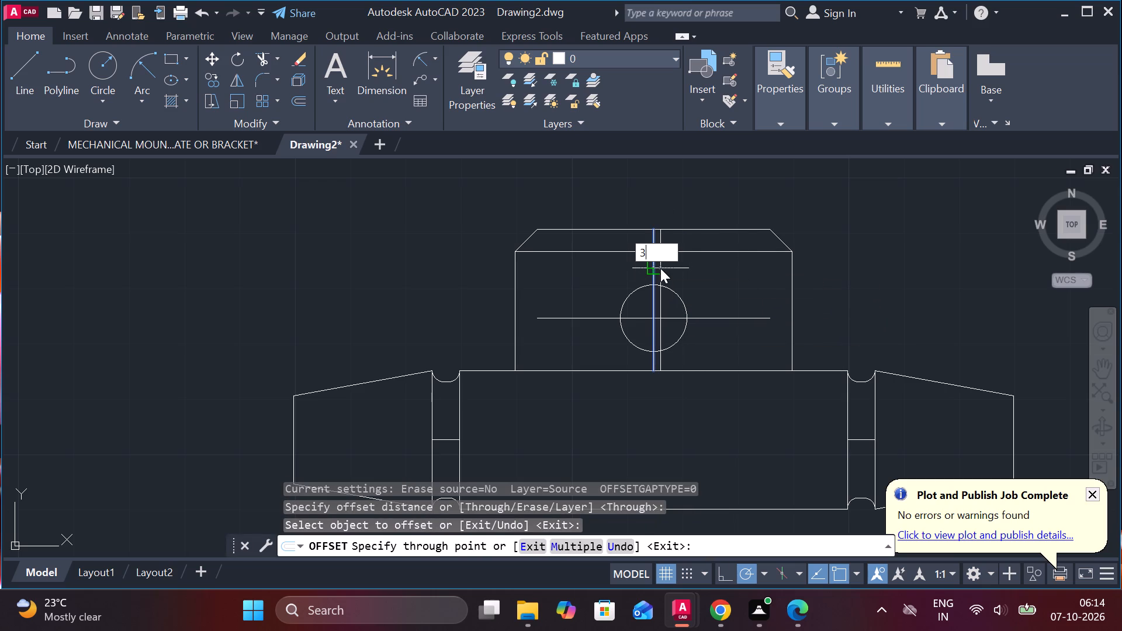
key(space)
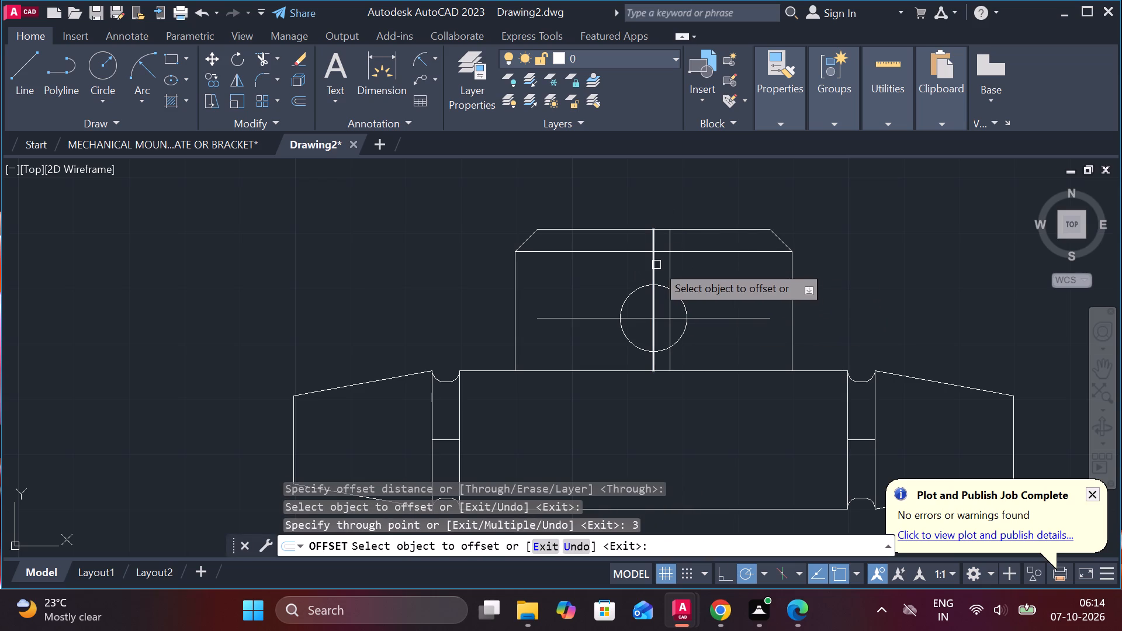
click(656, 265)
text(3)
key(space)
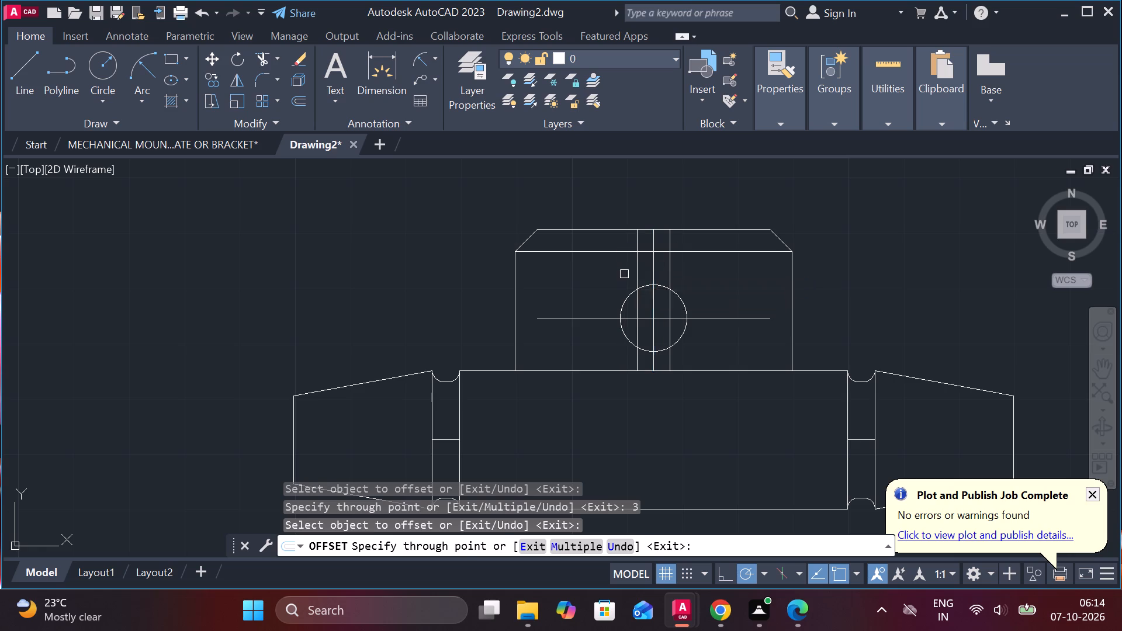
key(Escape)
Trim the three vertical lines inside and below the circle, and the circle's top arc between the outer two, to form a keyhole slot.
text(TR)
key(space)
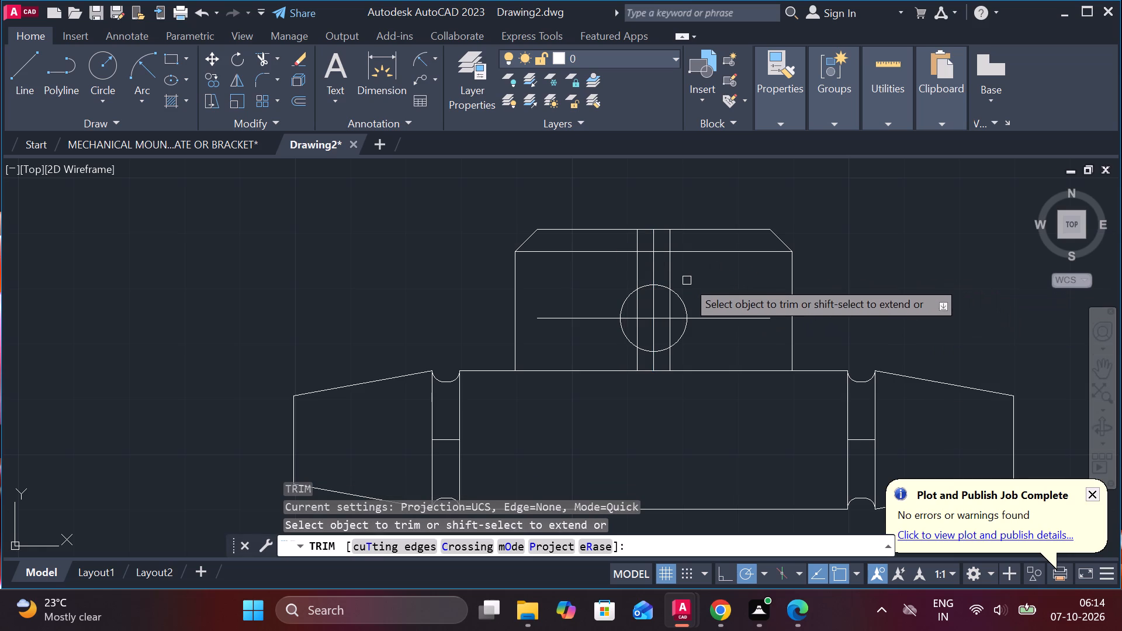
click(652, 286)
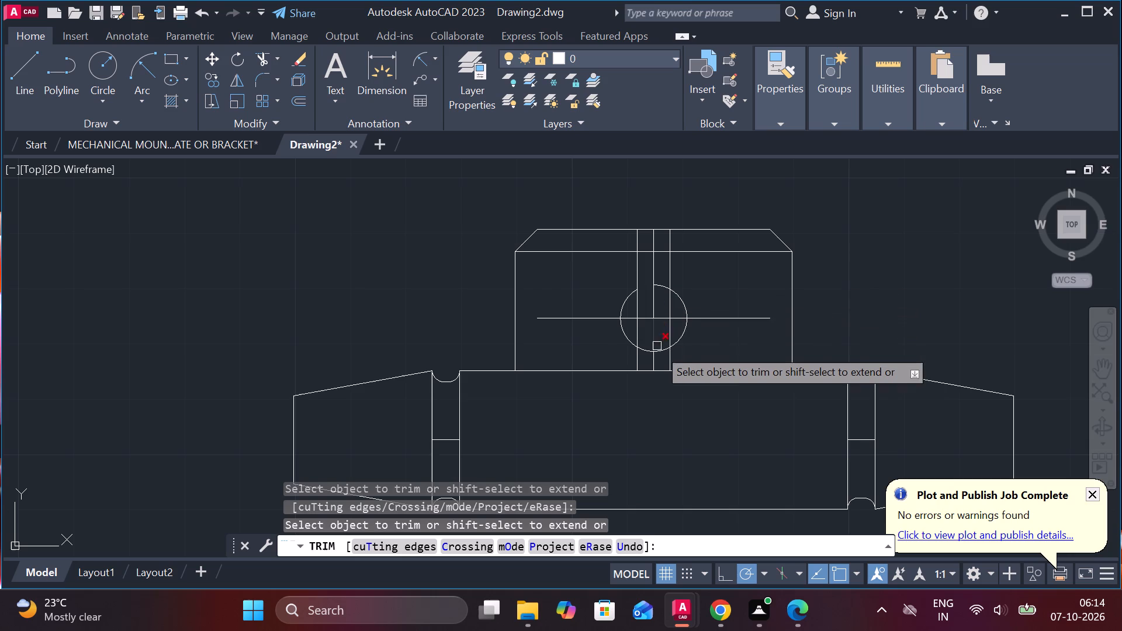
drag(678, 355, 619, 358)
drag(670, 330, 640, 332)
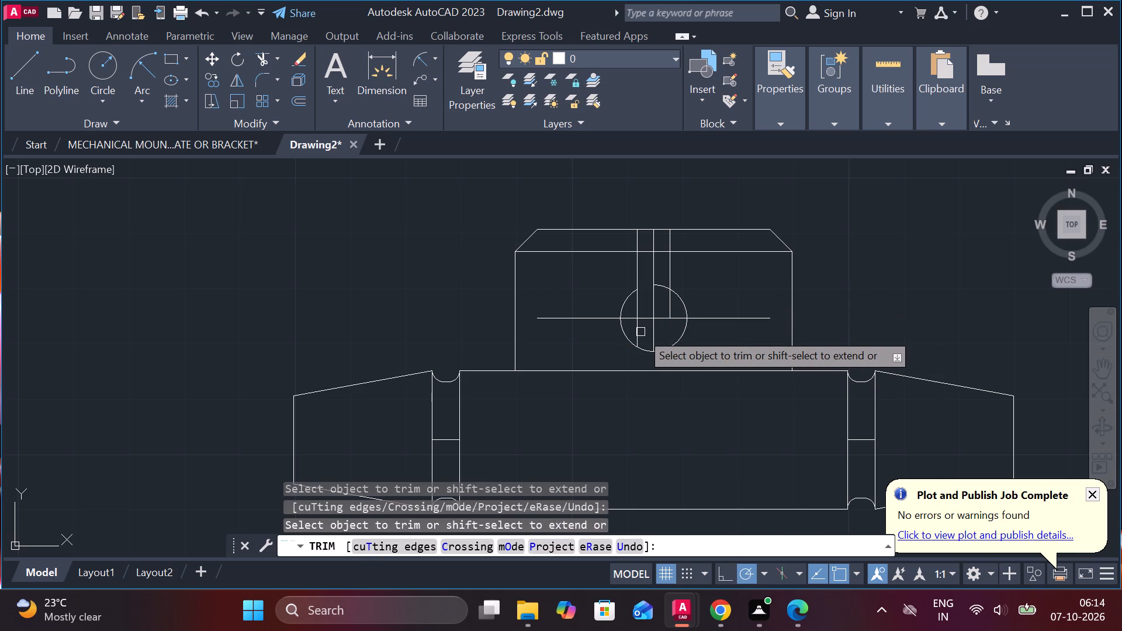
drag(640, 332, 639, 332)
click(636, 332)
click(657, 332)
scroll(642, 323, up, 2)
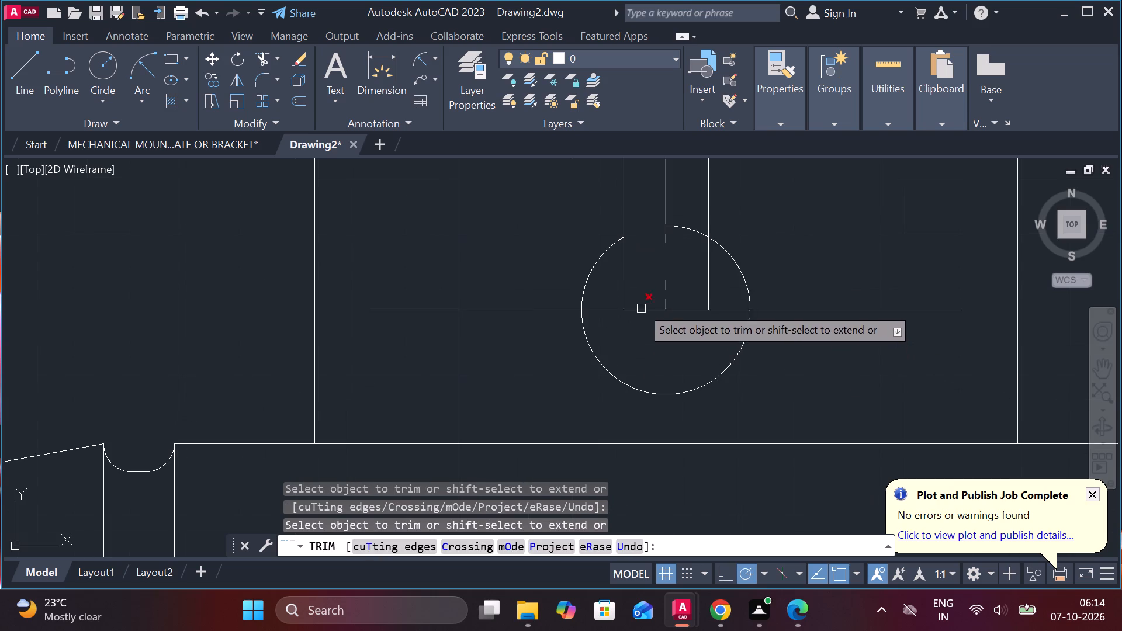
click(626, 276)
click(669, 275)
click(708, 271)
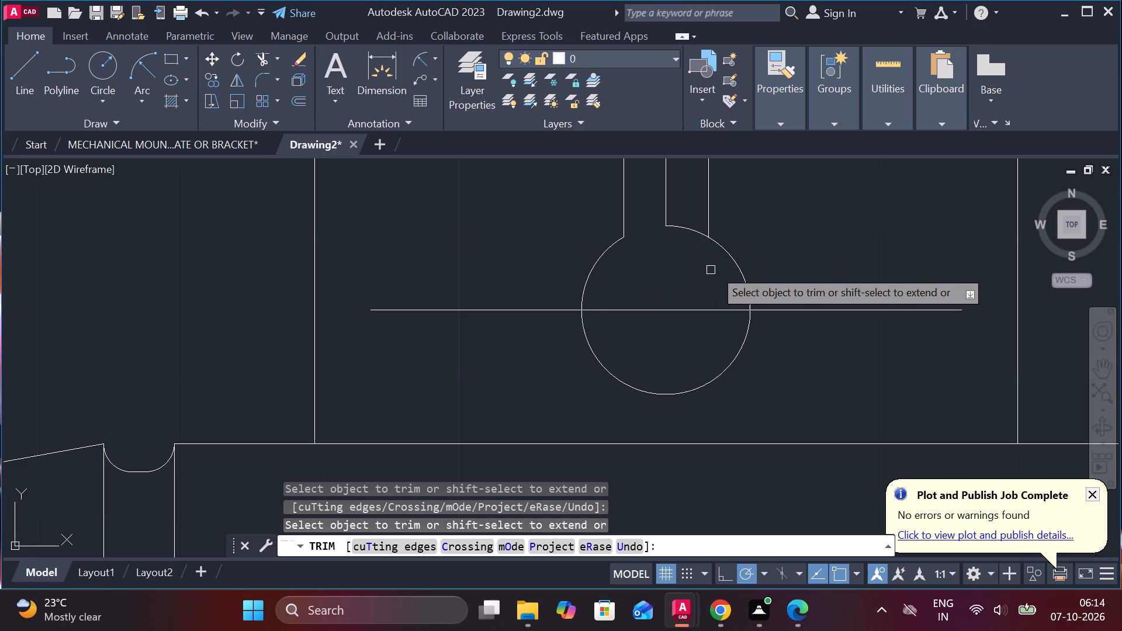
click(676, 226)
Trim the block's top edge and chamfer line across the slot opening, and remove the remaining vertical centreline inside the slot.
scroll(675, 226, down, 2)
middle_drag(767, 313, 765, 332)
middle_drag(854, 231, 872, 281)
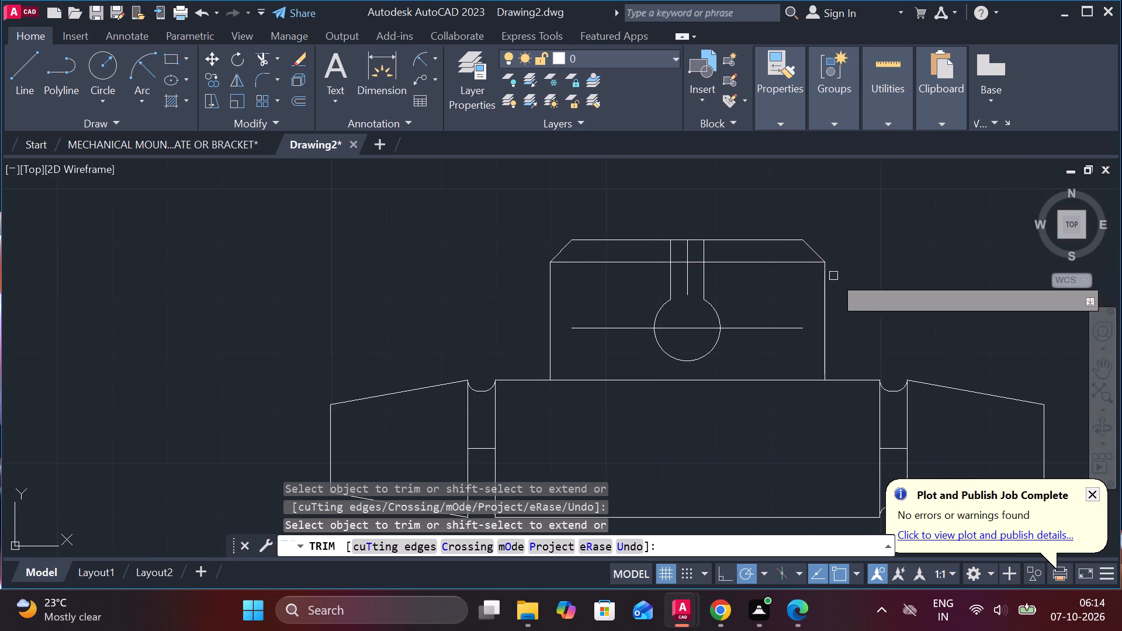
scroll(663, 251, up, 2)
drag(716, 194, 716, 230)
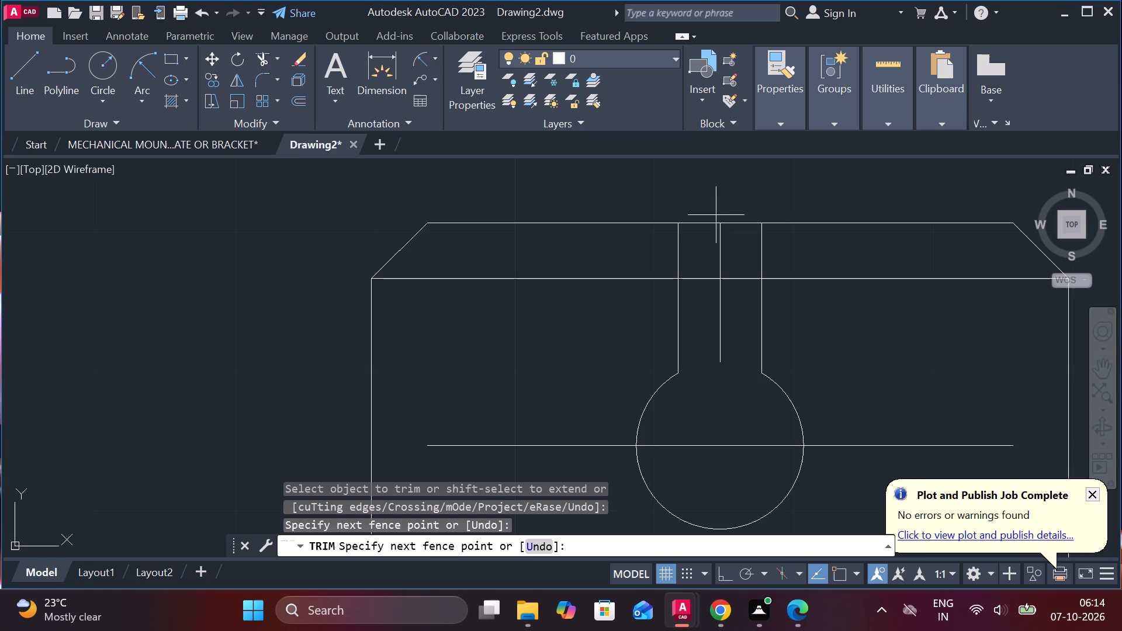
drag(716, 230, 702, 318)
drag(739, 194, 716, 333)
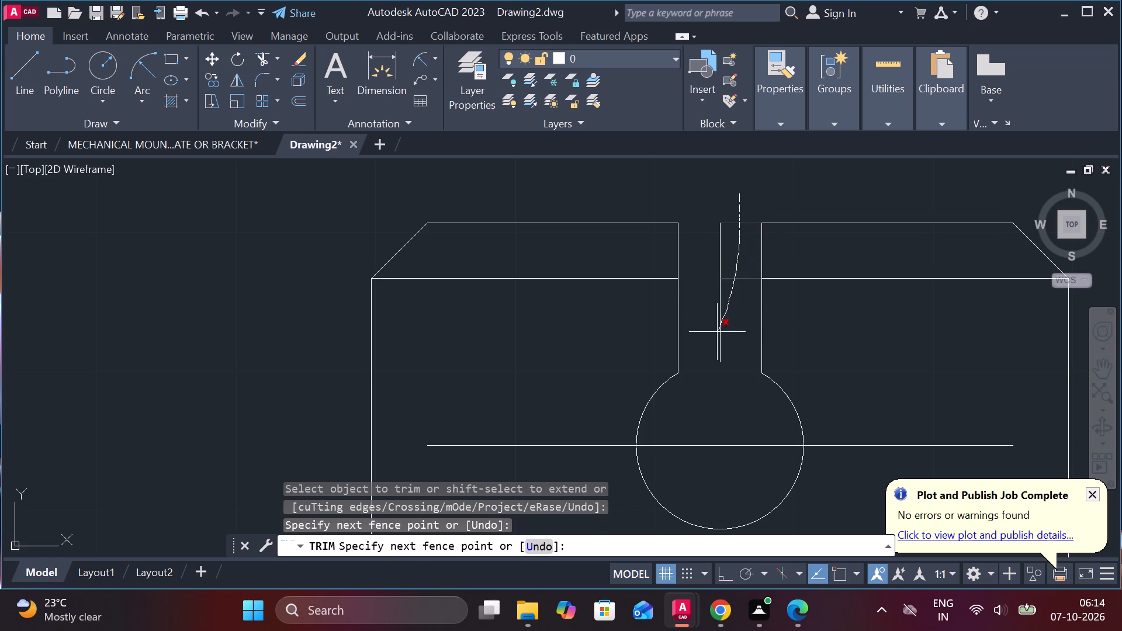
drag(716, 333, 716, 334)
scroll(720, 252, down, 3)
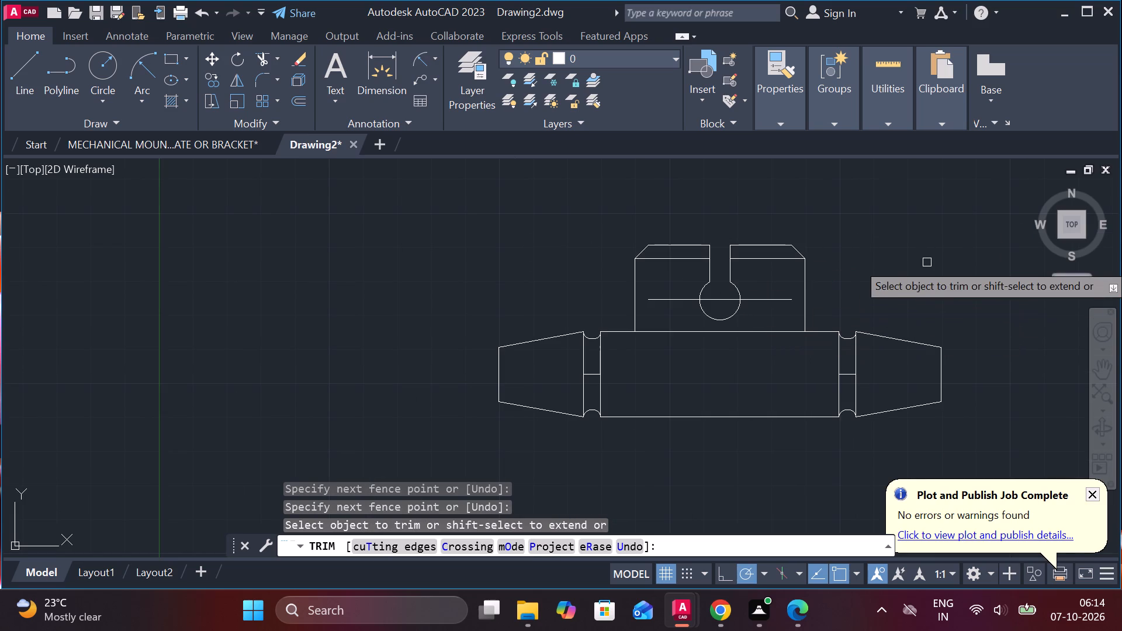
middle_drag(927, 262, 902, 243)
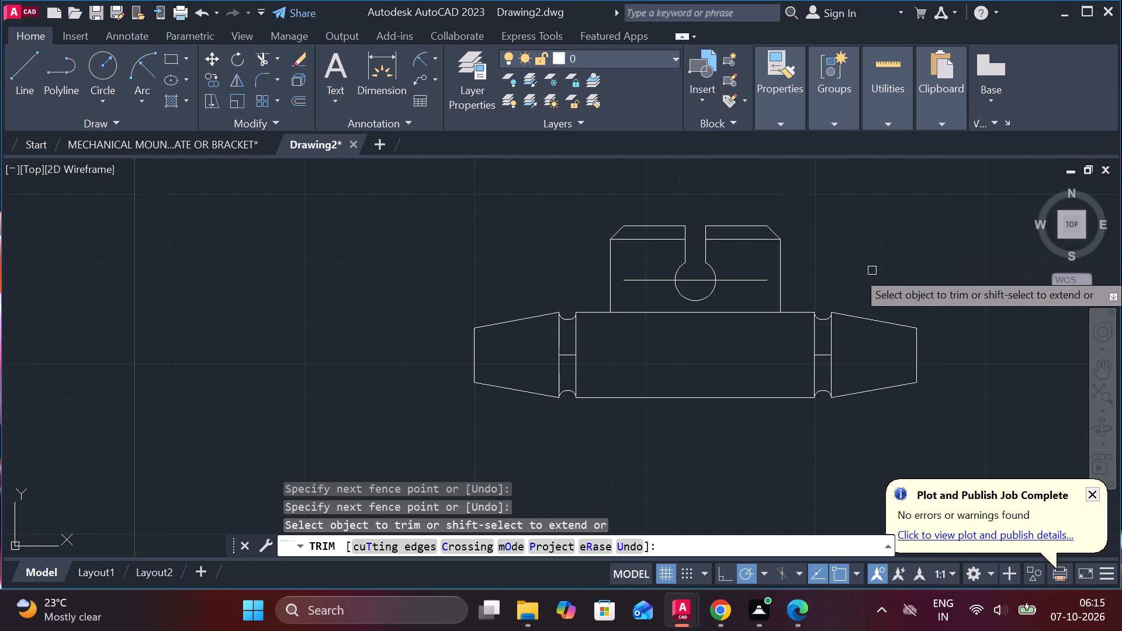
middle_drag(880, 271, 818, 214)
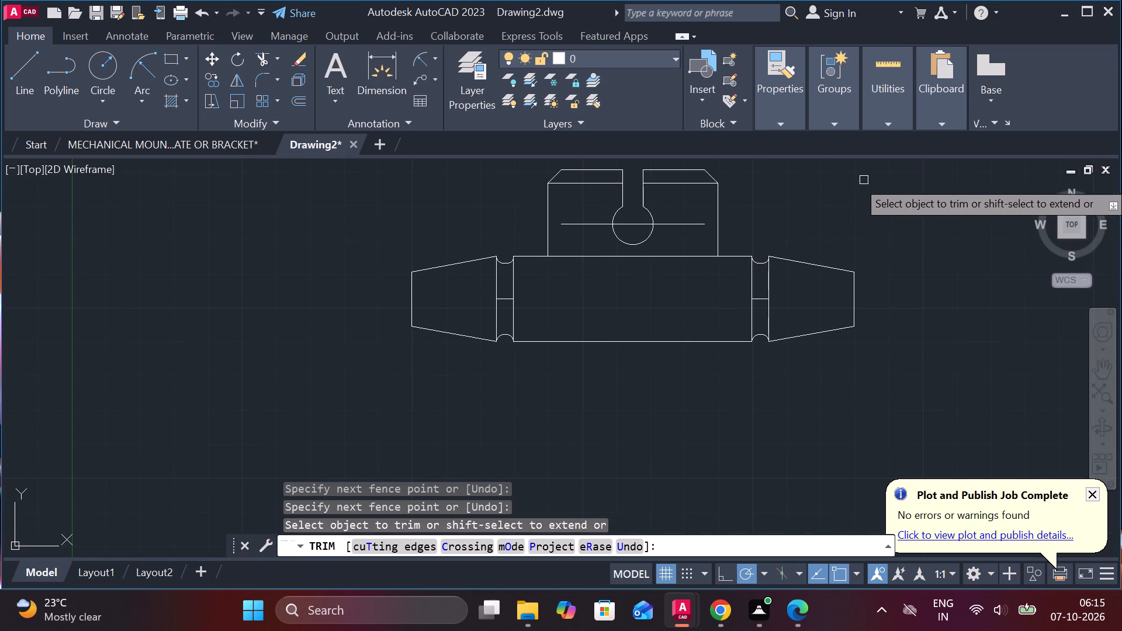
key(Escape)
Load the ACAD_ISO02W100 ISO dash linetype into the drawing.
click(792, 125)
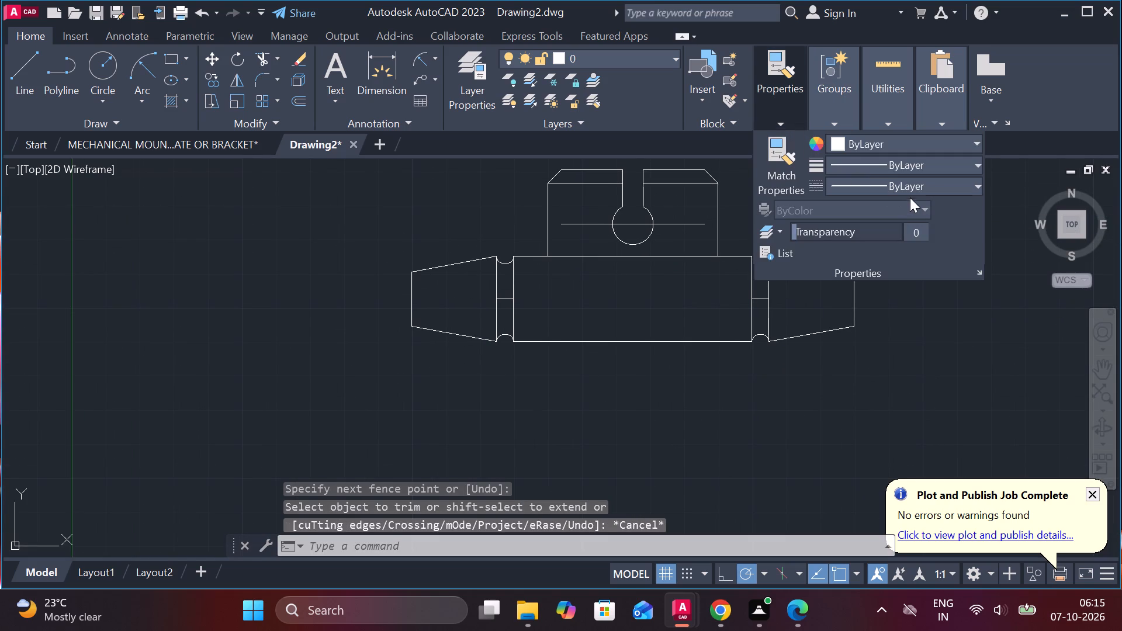
click(915, 190)
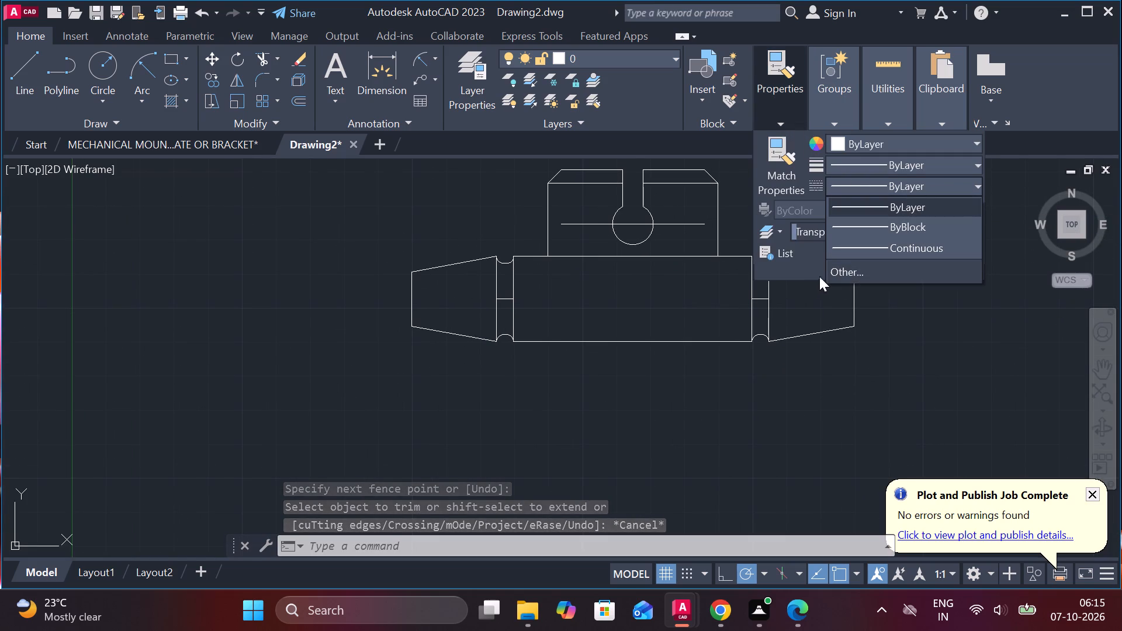
click(850, 272)
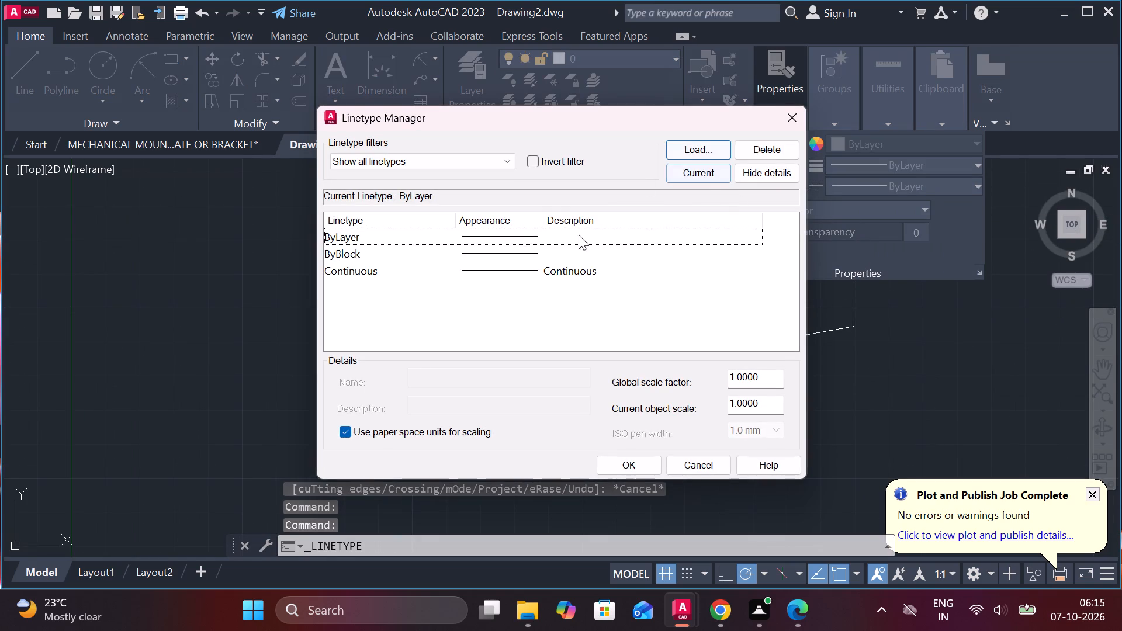
click(710, 146)
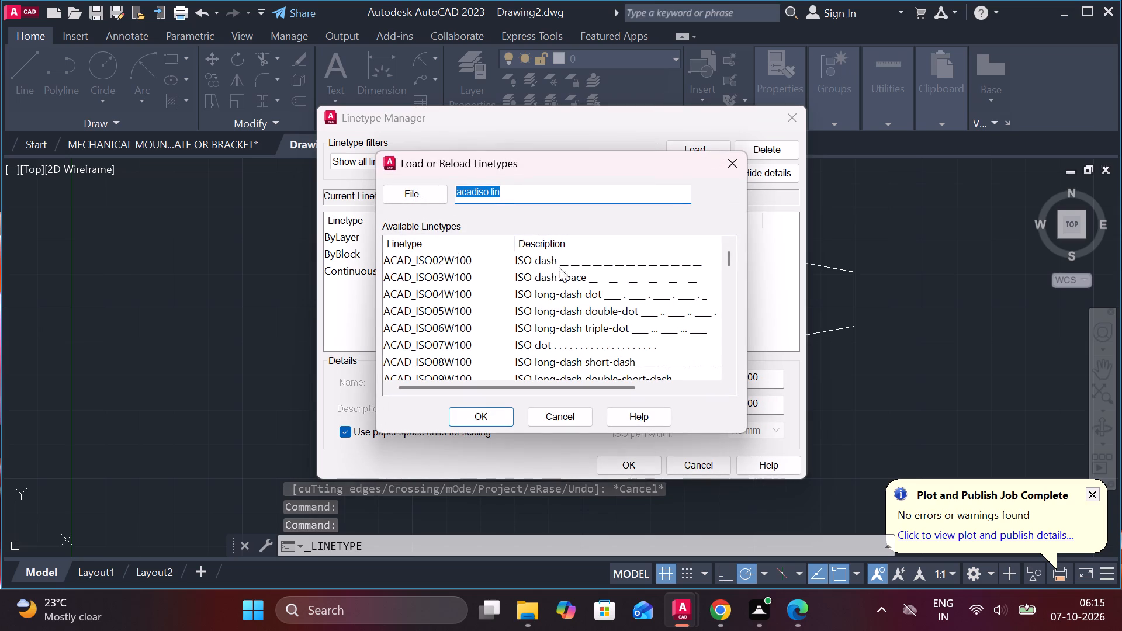
click(539, 254)
click(500, 418)
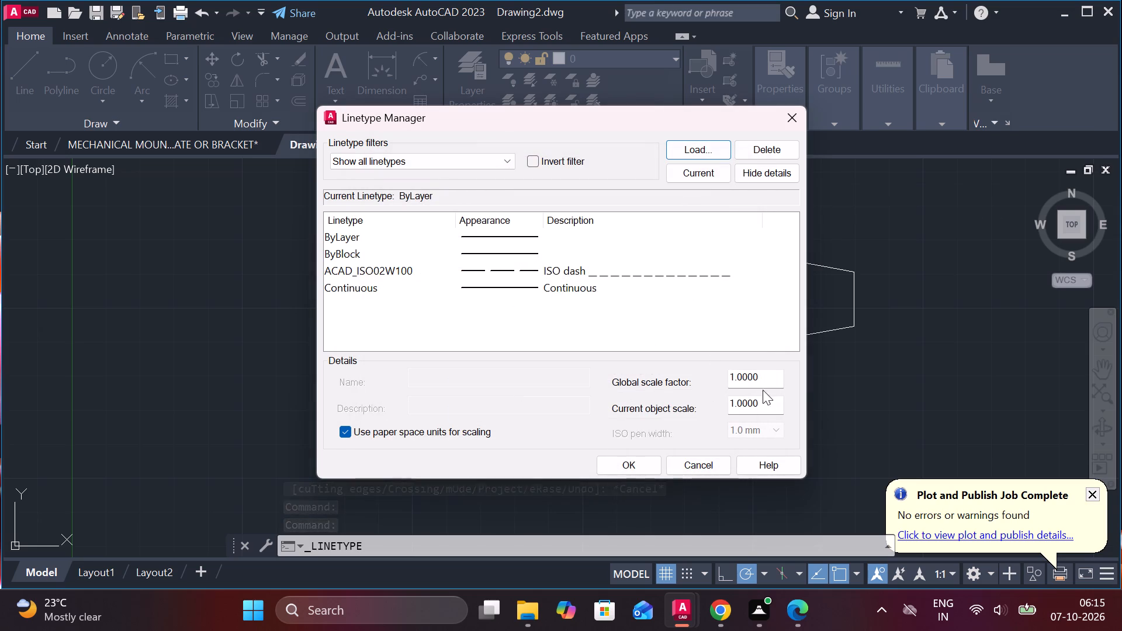
Set both the global linetype scale factor and the current object scale to .5.
drag(767, 375, 696, 378)
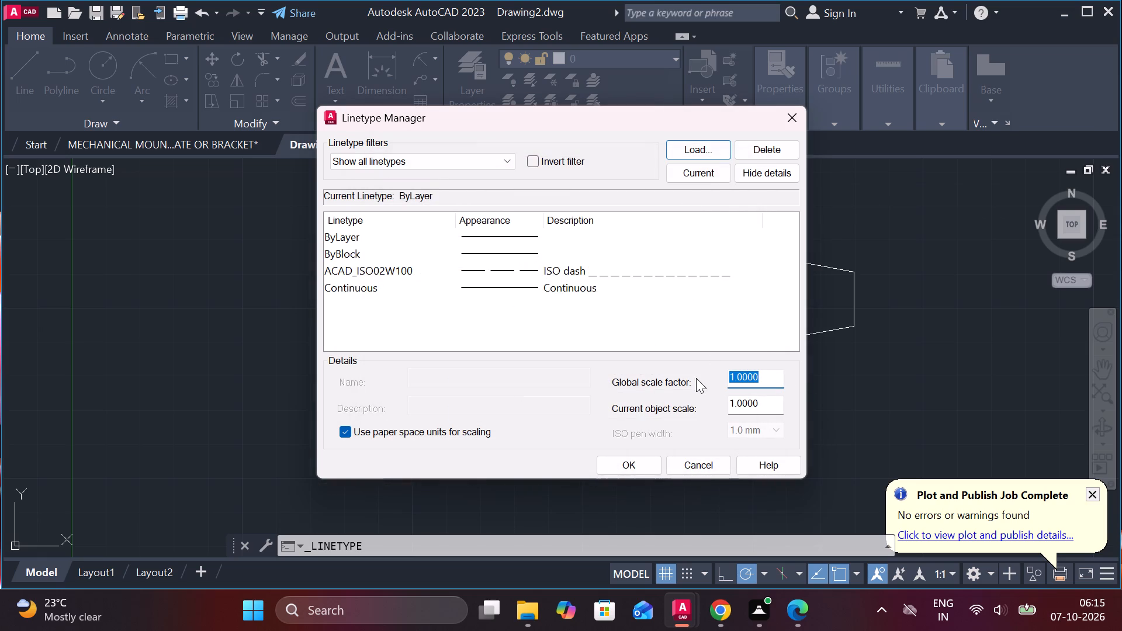
key(period)
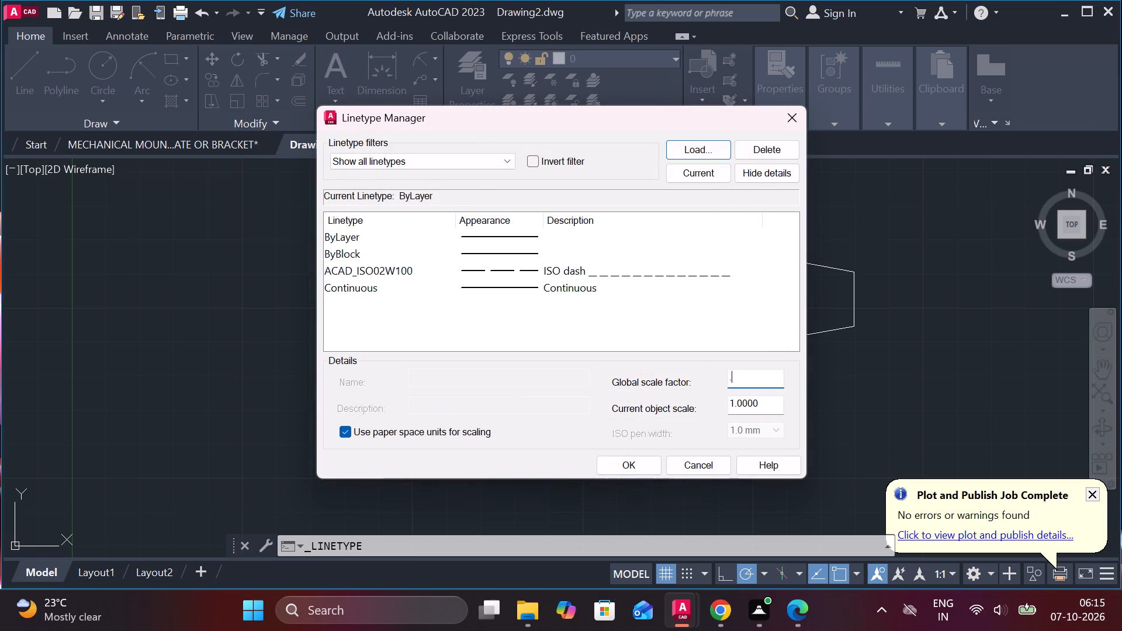
key(5)
click(768, 409)
drag(768, 409, 727, 409)
key(period)
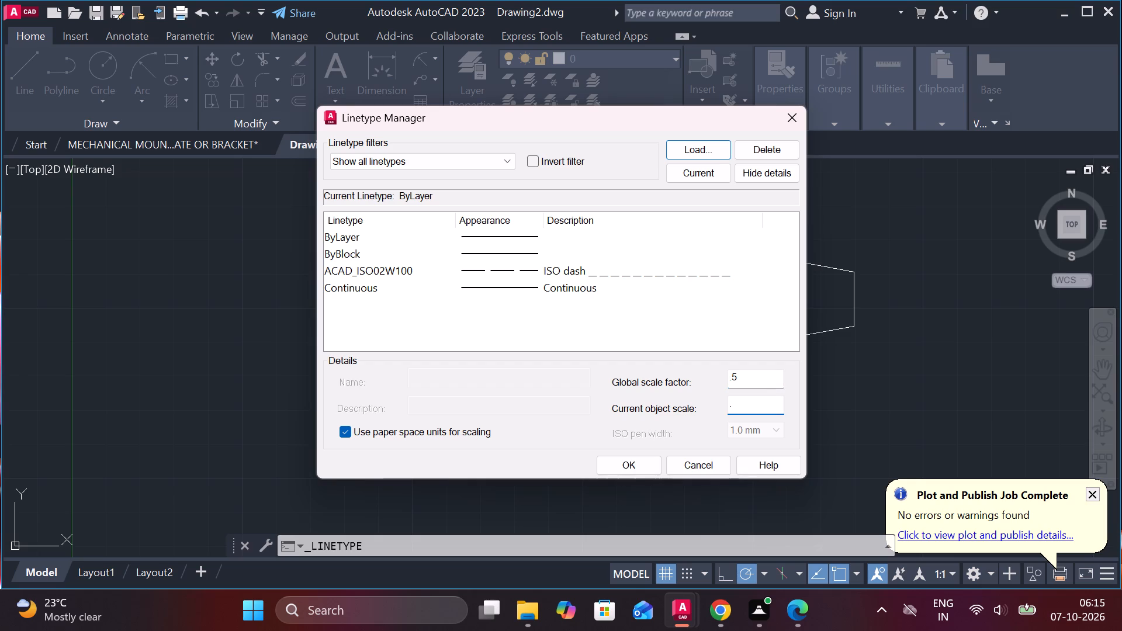
key(5)
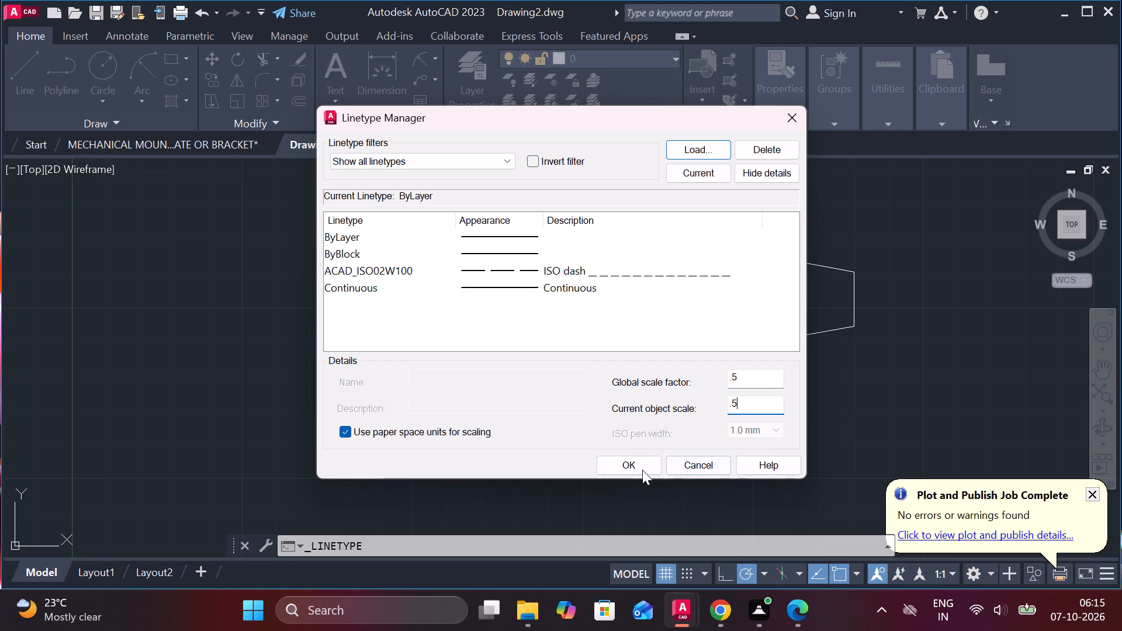
click(641, 460)
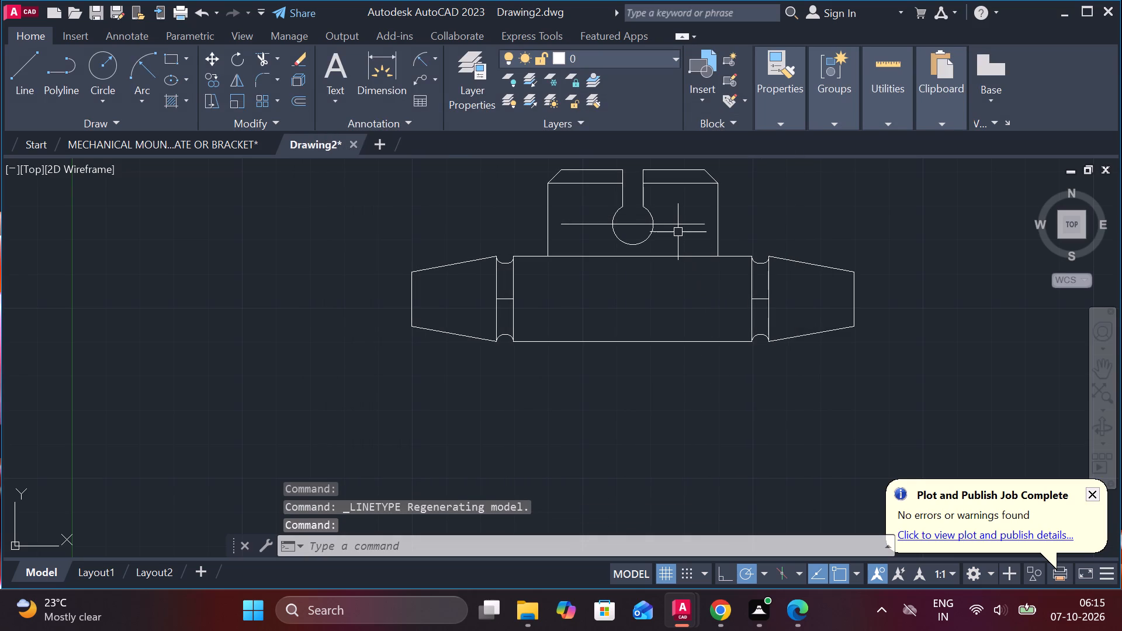
Lengthen the horizontal line through the circle's centre past both sides of the upper block, to about 102.5 long overall.
click(678, 227)
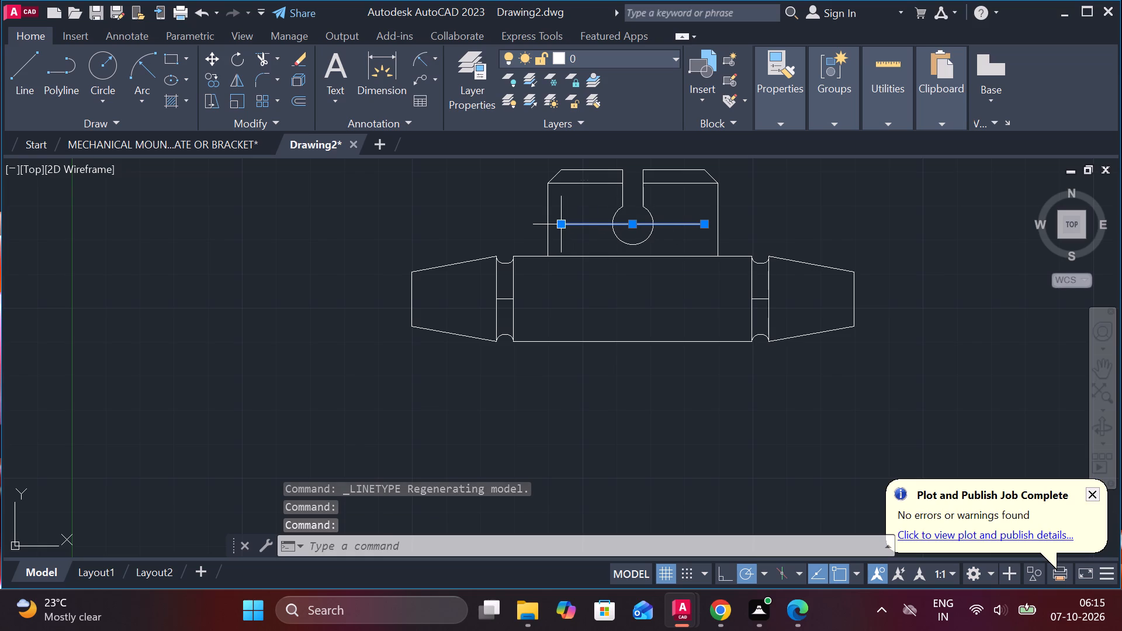
click(622, 267)
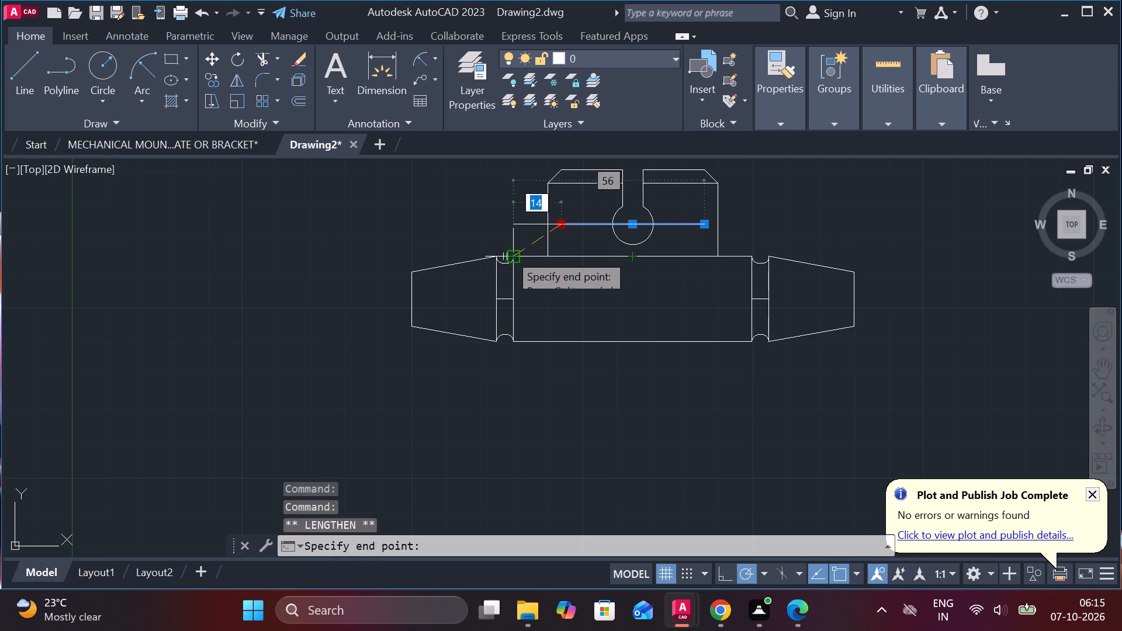
click(485, 240)
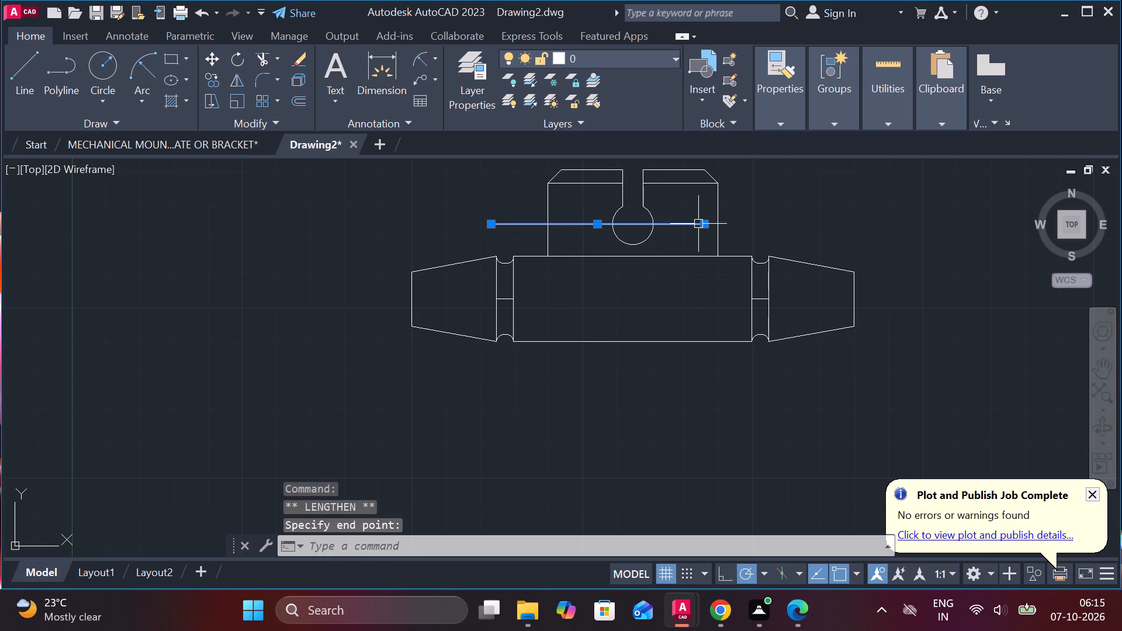
click(759, 272)
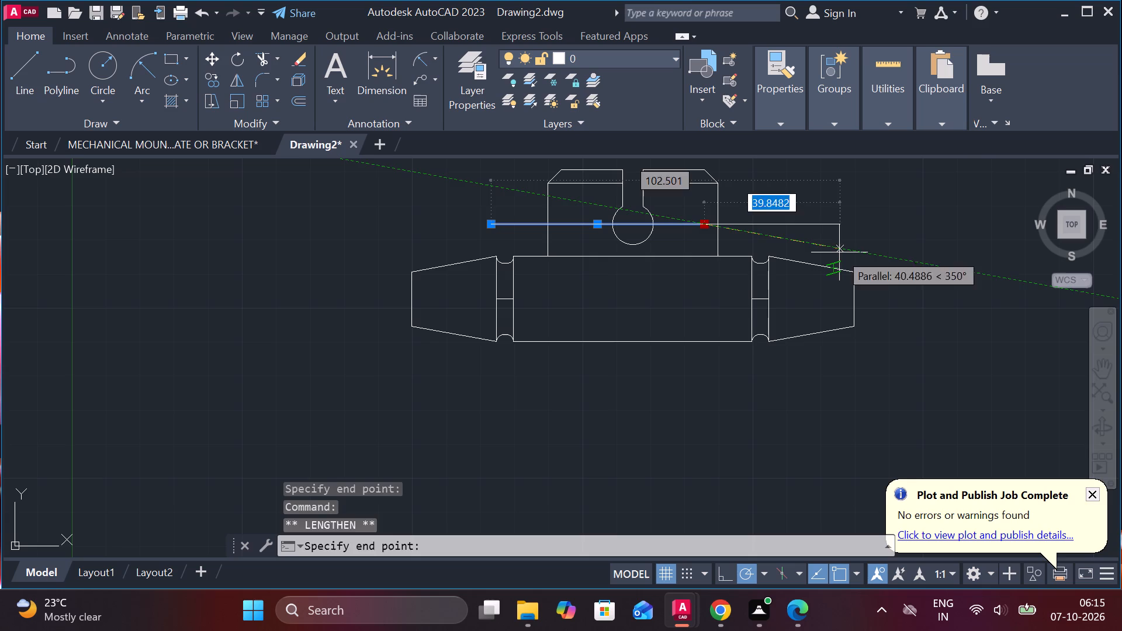
click(839, 252)
key(Escape)
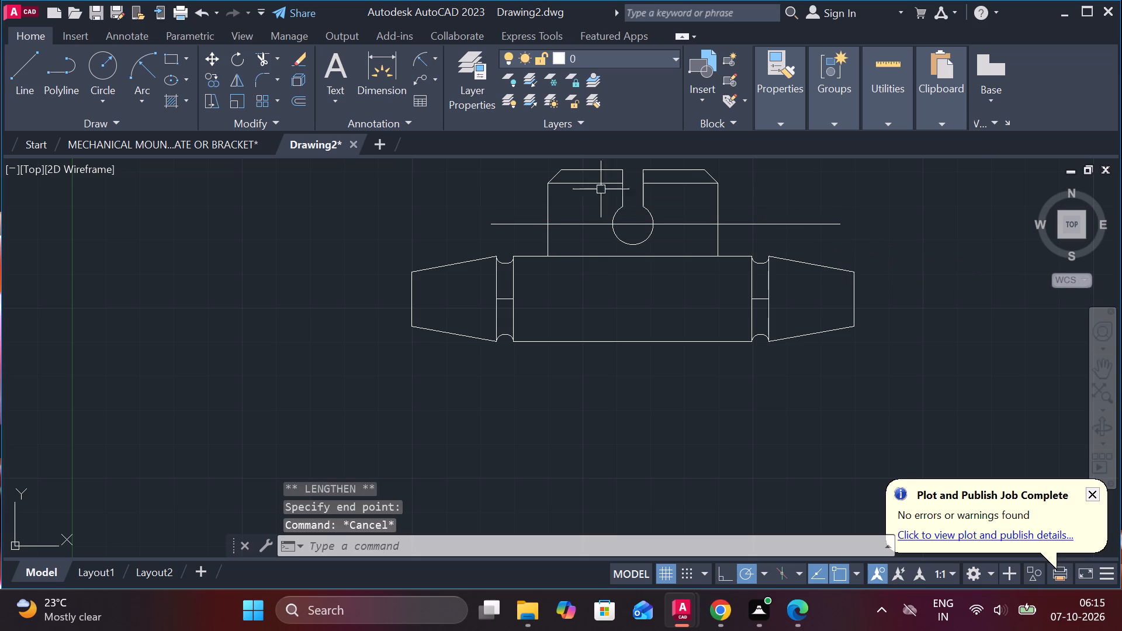
Draw a vertical centreline through the keyhole circle's centre, from above the upper block to below the shaft.
click(30, 78)
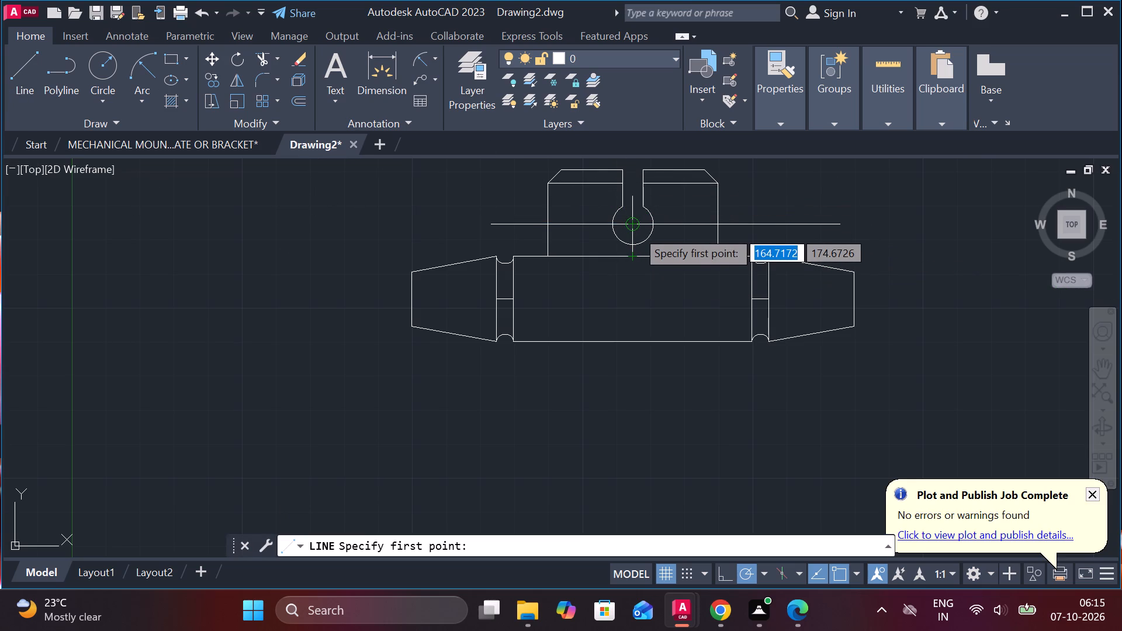
middle_drag(636, 230, 632, 324)
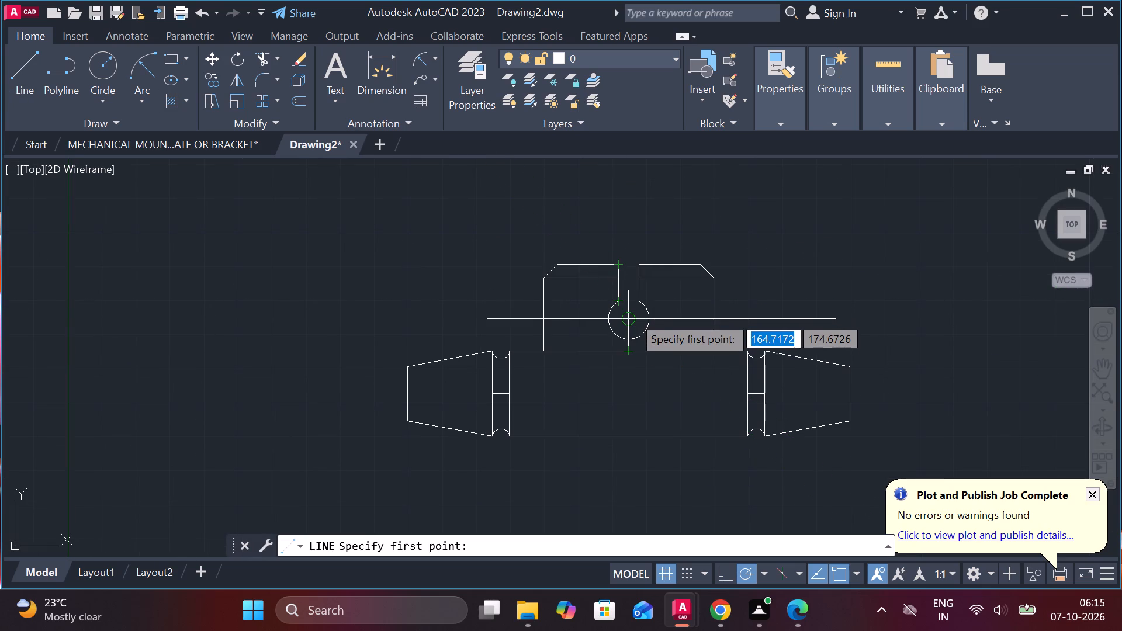
click(628, 234)
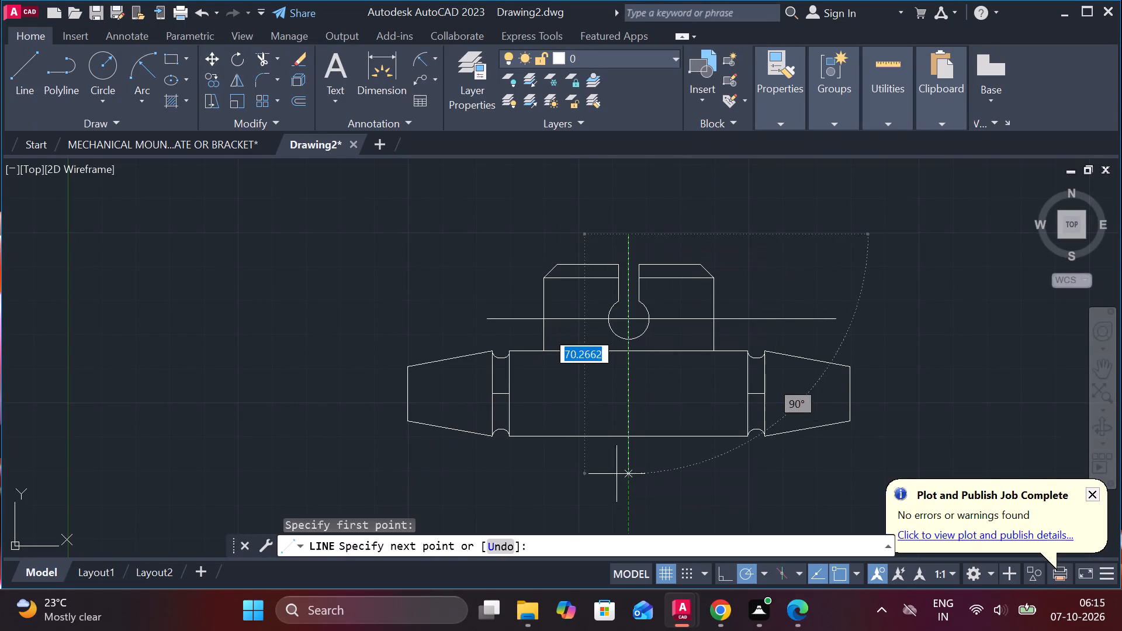
click(627, 483)
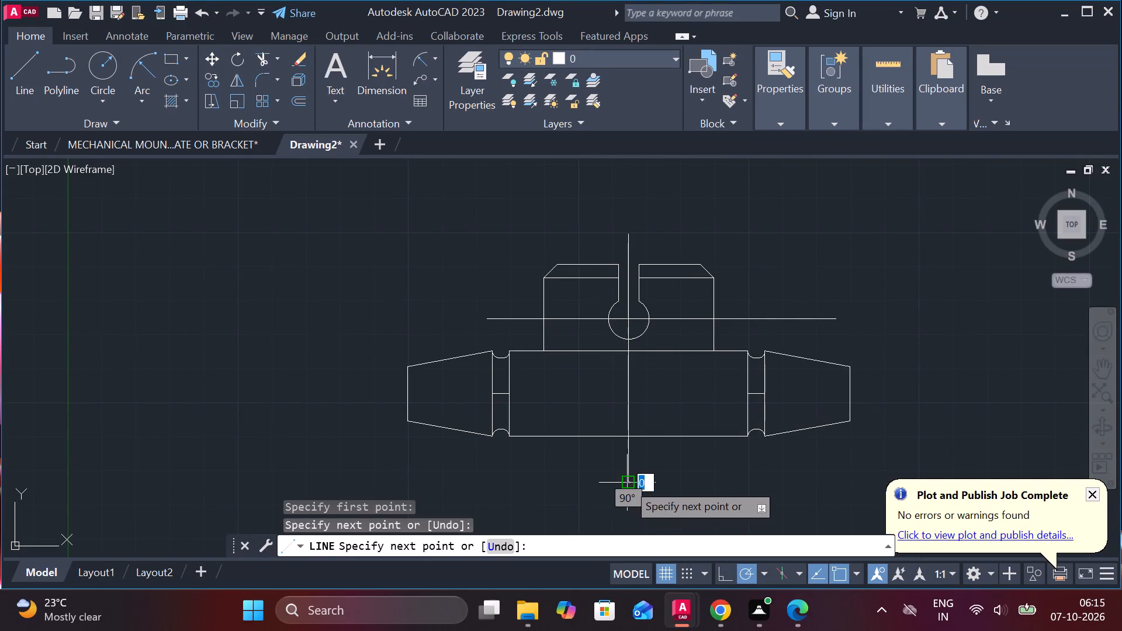
key(Escape)
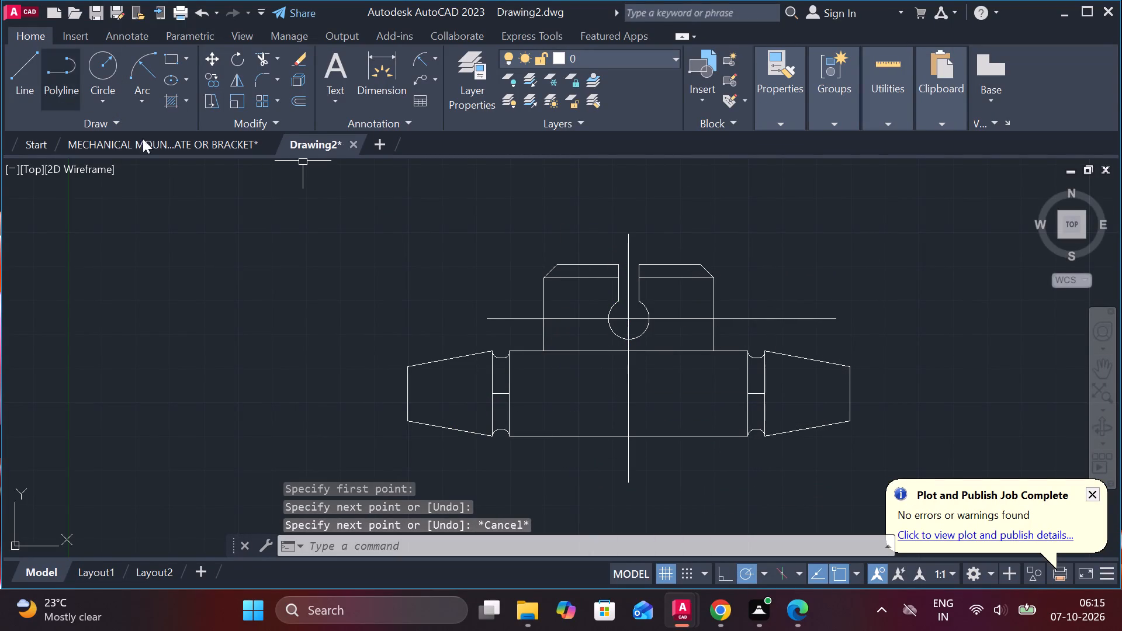
Lengthen the short horizontal mid-height line in the shaft's left neck to the near edge of the right neck, 75 long overall.
scroll(477, 392, up, 1)
click(514, 394)
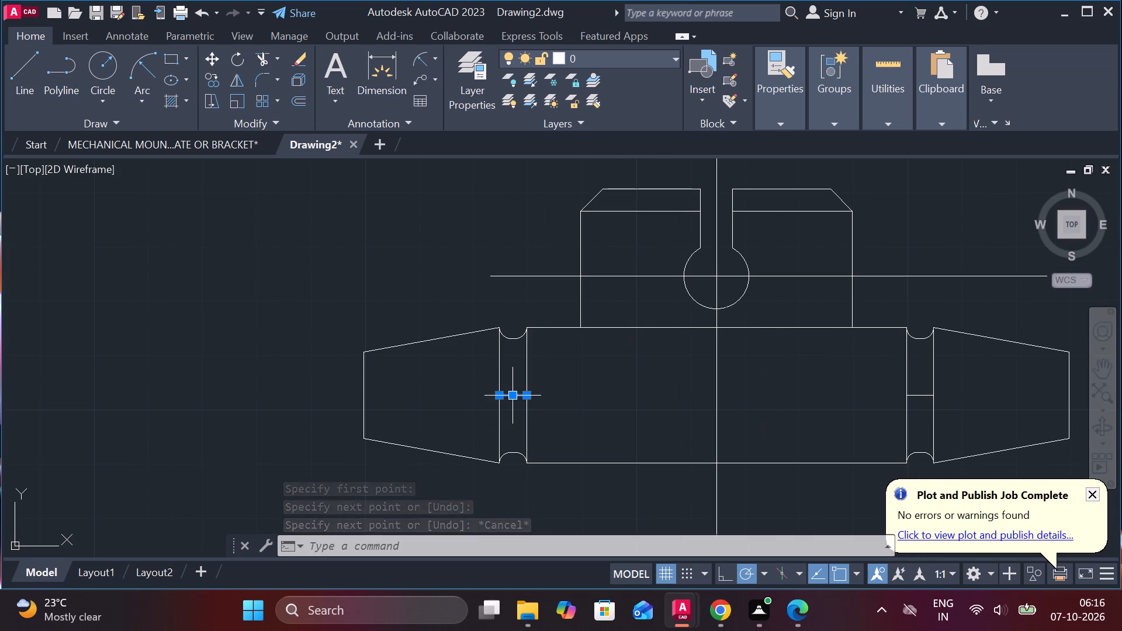
click(581, 441)
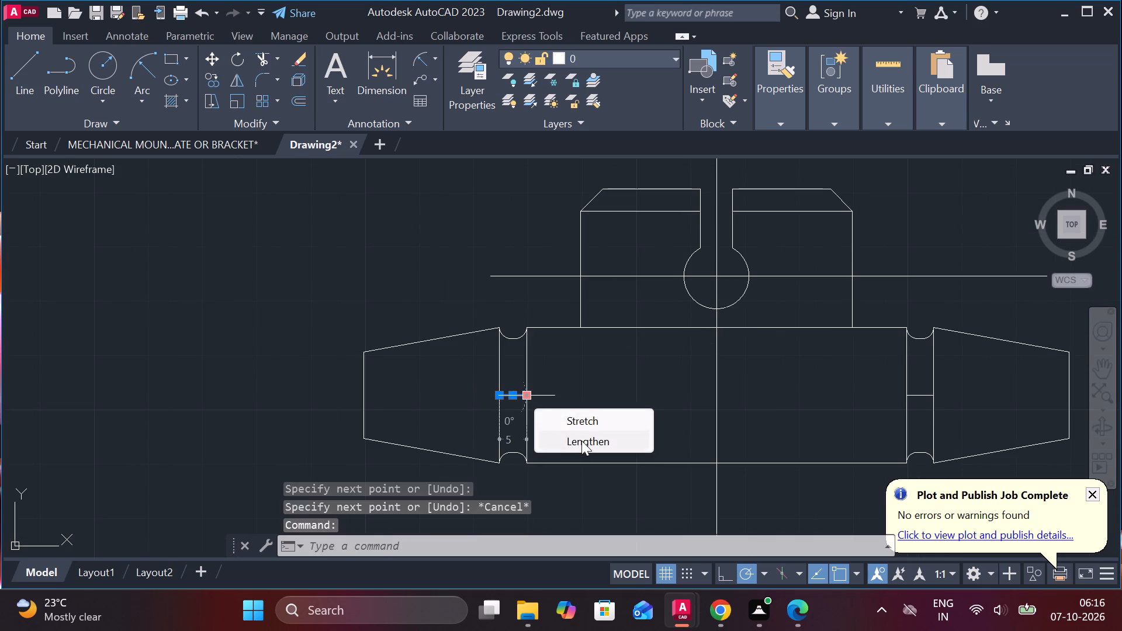
click(905, 390)
key(Escape)
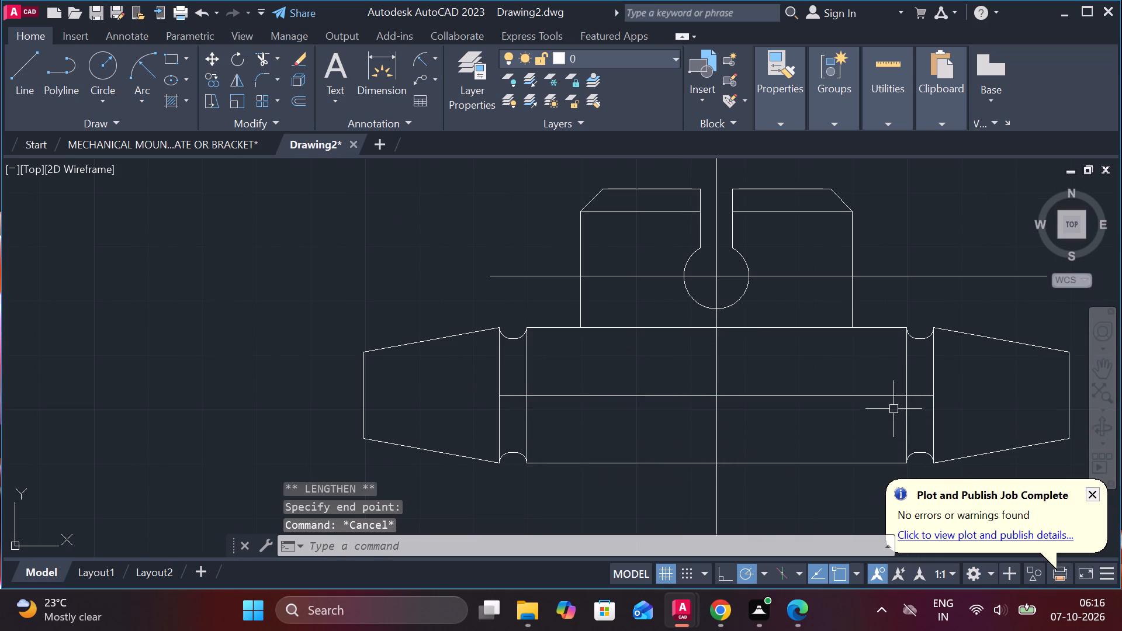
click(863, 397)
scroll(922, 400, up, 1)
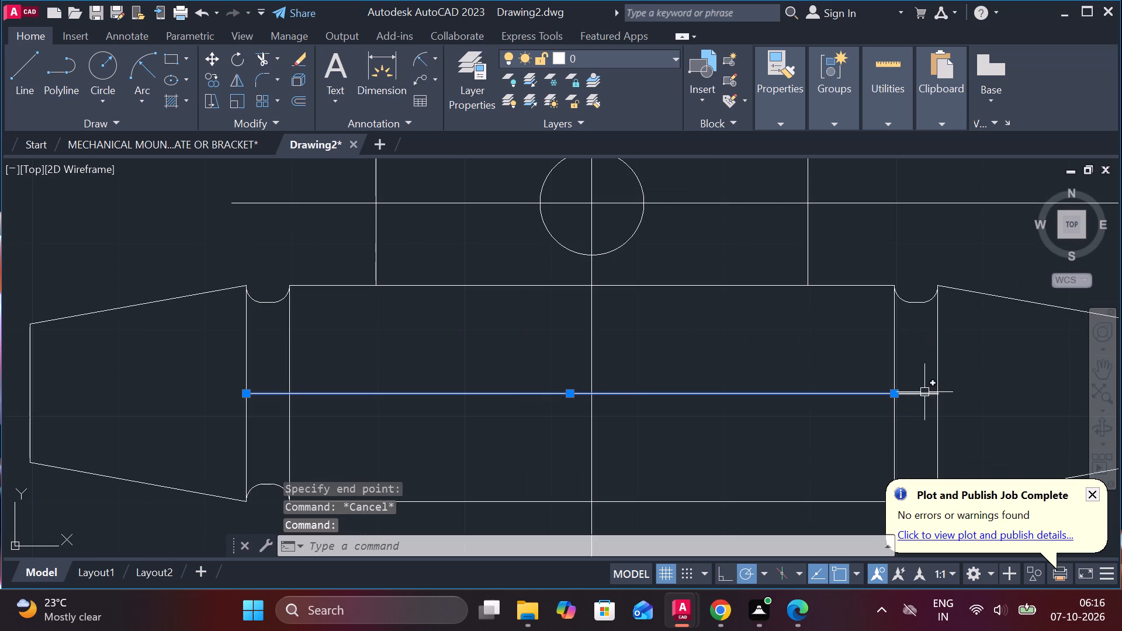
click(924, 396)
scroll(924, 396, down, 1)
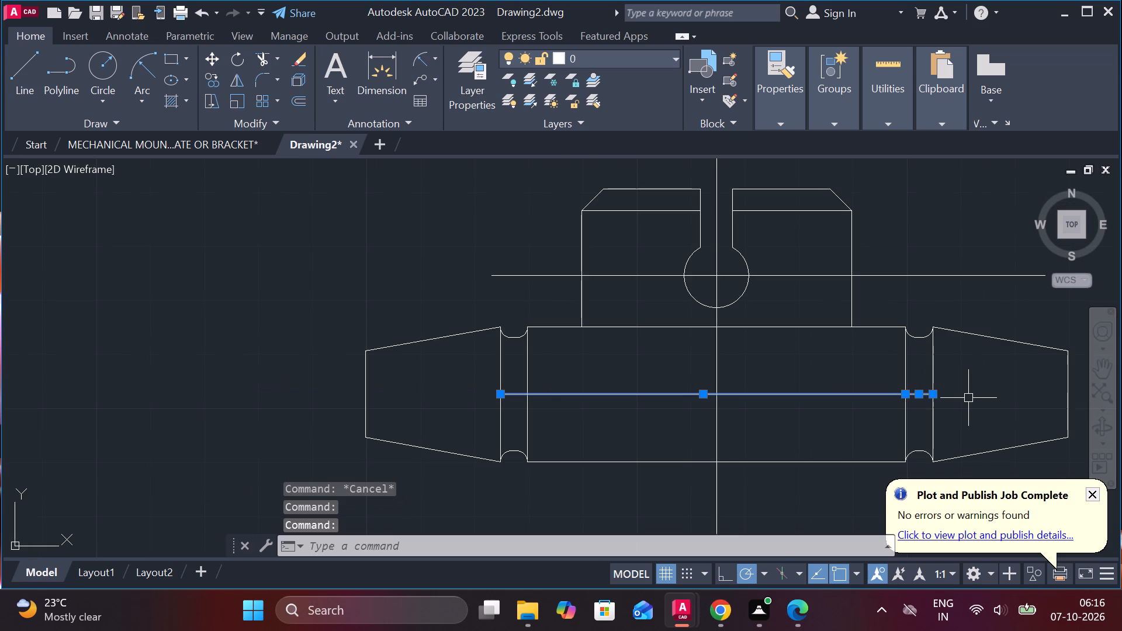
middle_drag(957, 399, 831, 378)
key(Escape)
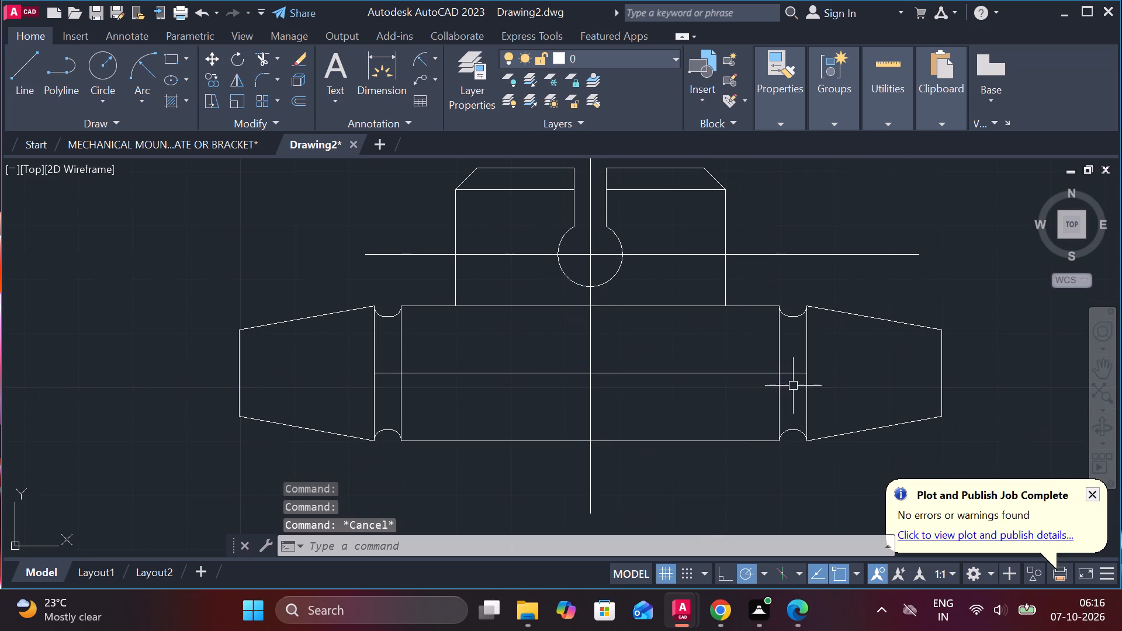
Erase the short horizontal mid-height line inside the shaft's right neck.
click(797, 373)
text(EC)
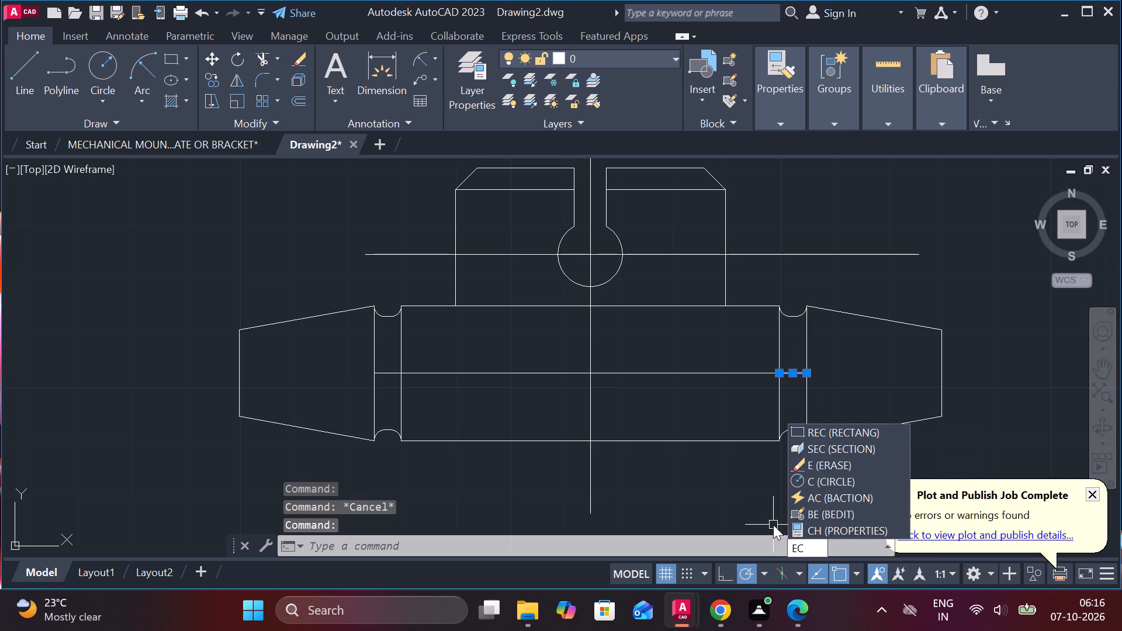
key(e)
key(BackSpace)
key(BackSpace)
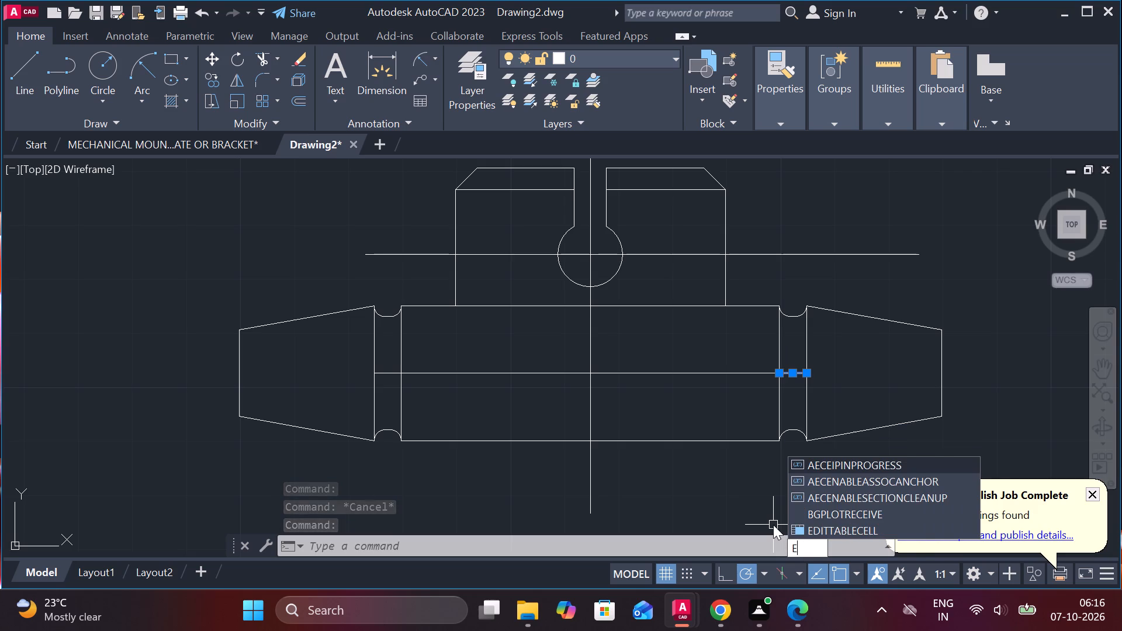
key(space)
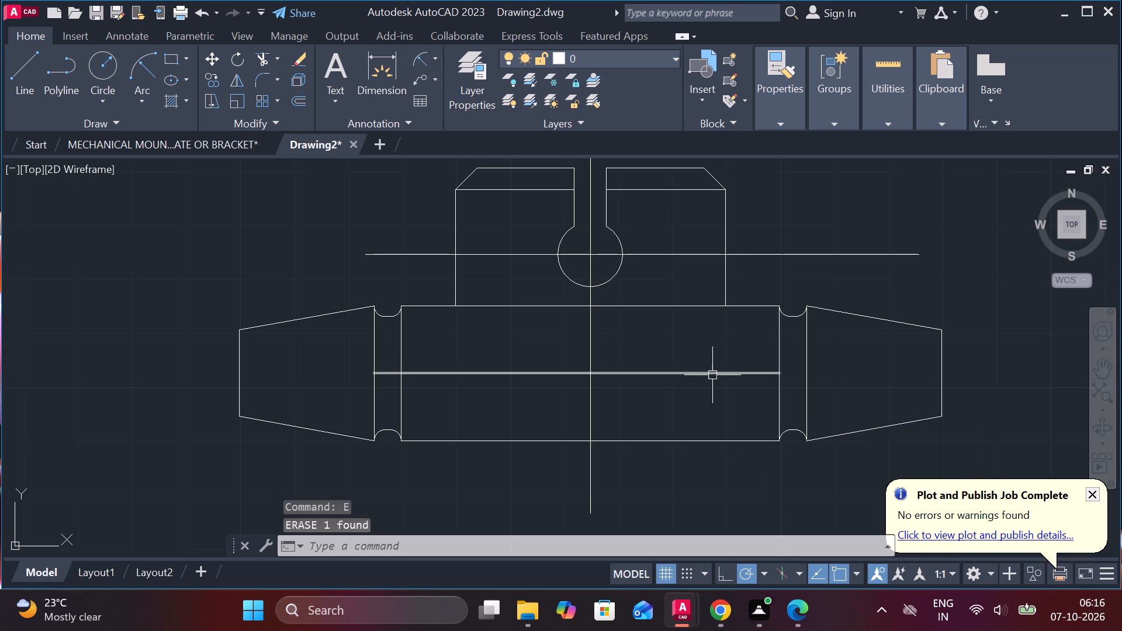
Lengthen the shaft's horizontal centreline at both ends so it extends past both tapered ends.
click(712, 375)
click(840, 417)
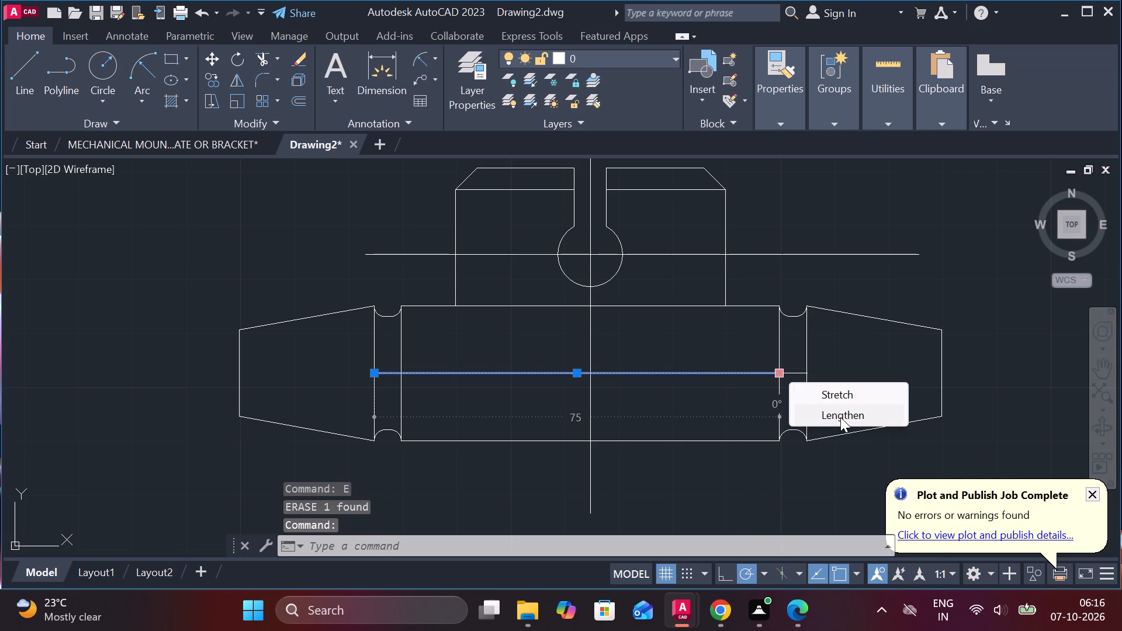
click(1005, 409)
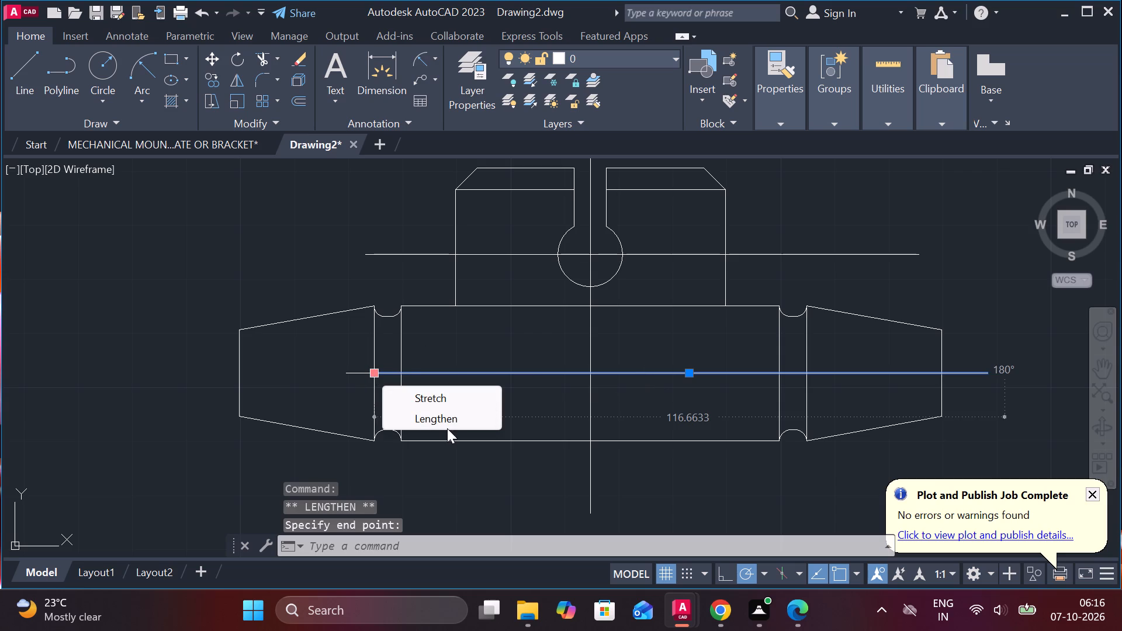
click(434, 416)
click(155, 376)
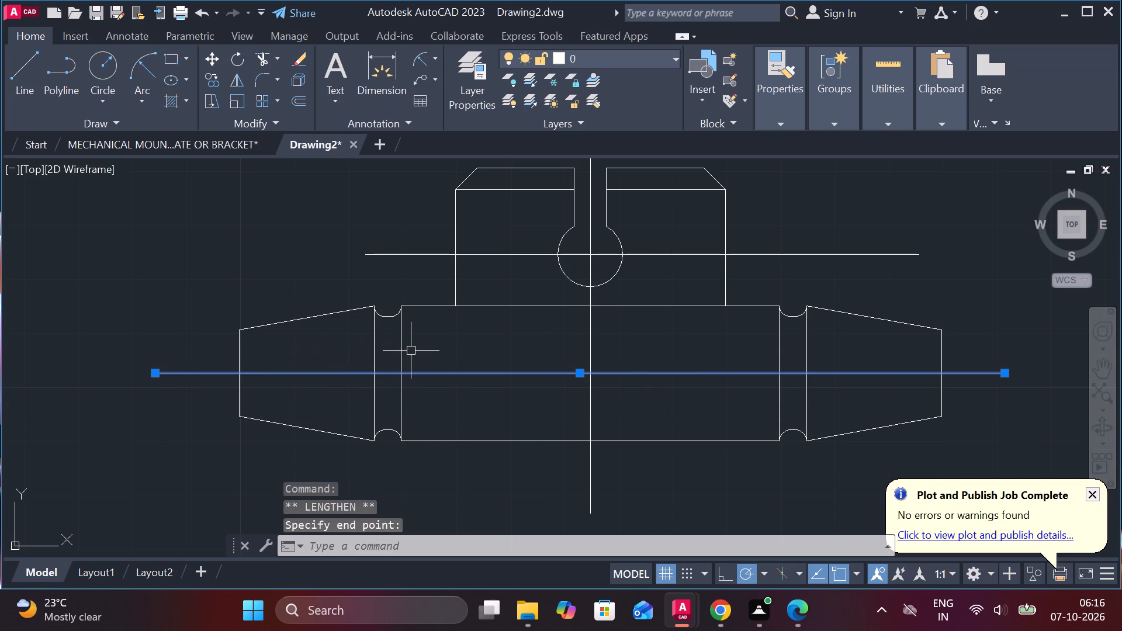
scroll(411, 351, down, 2)
key(Escape)
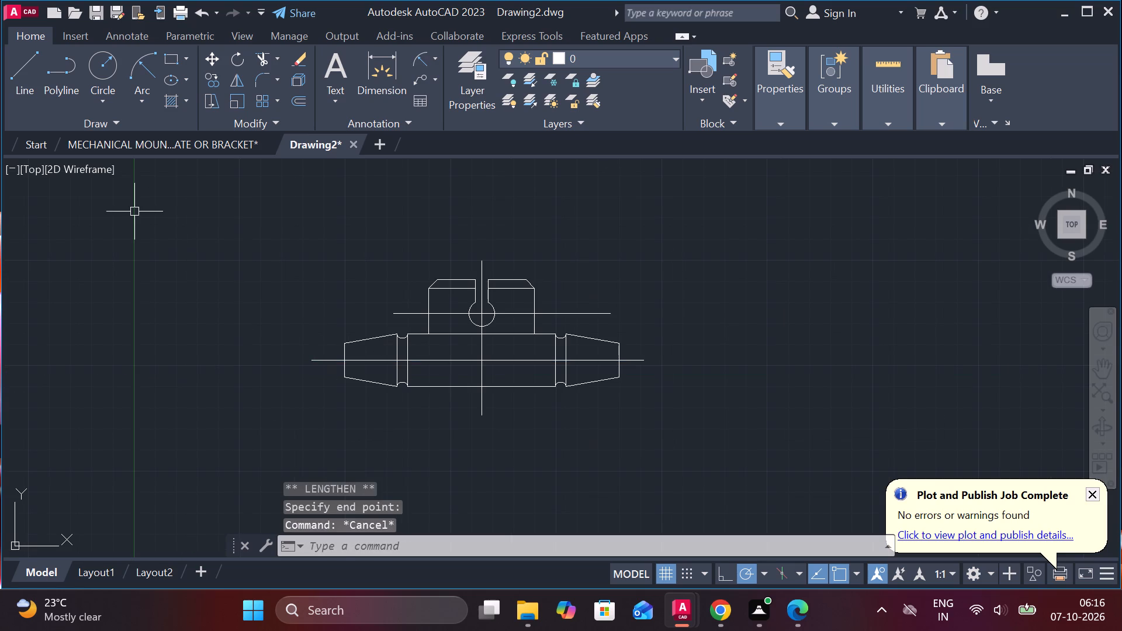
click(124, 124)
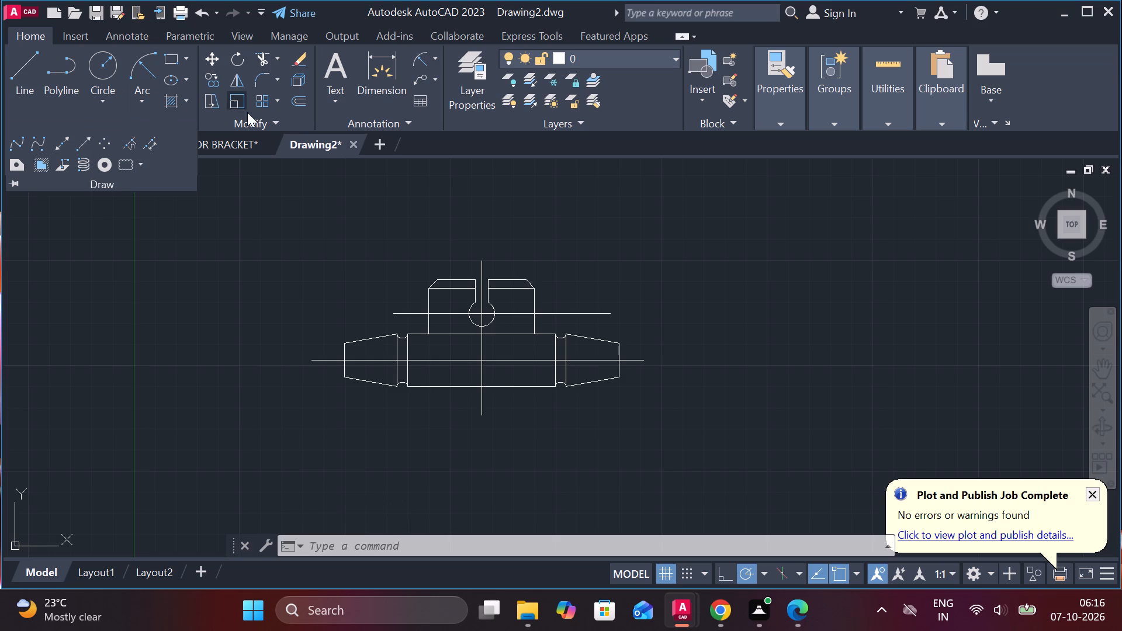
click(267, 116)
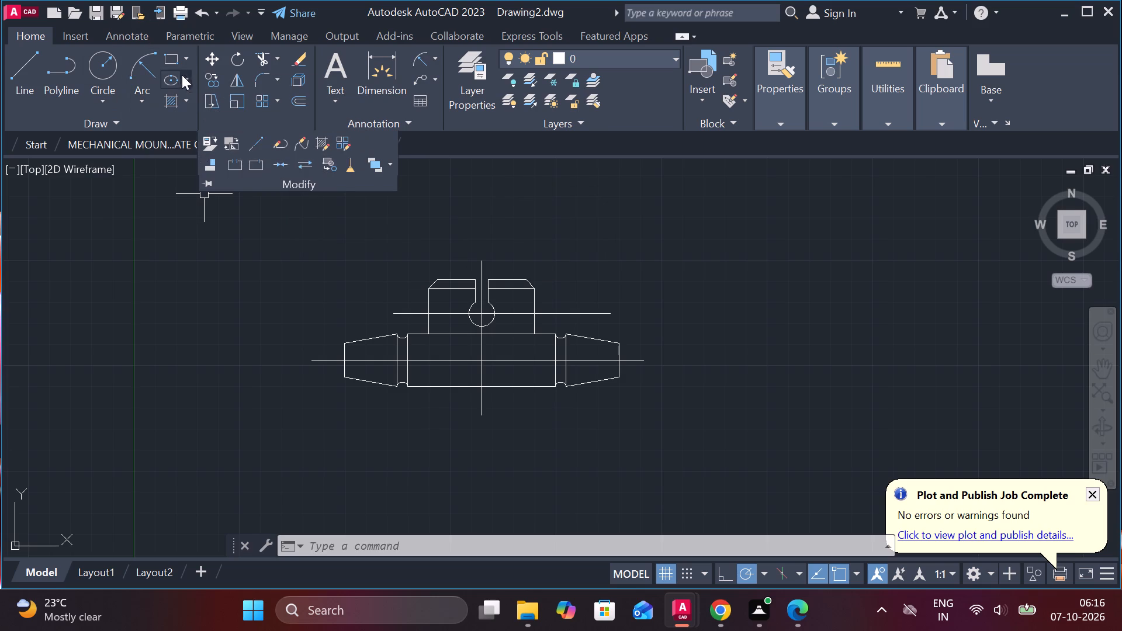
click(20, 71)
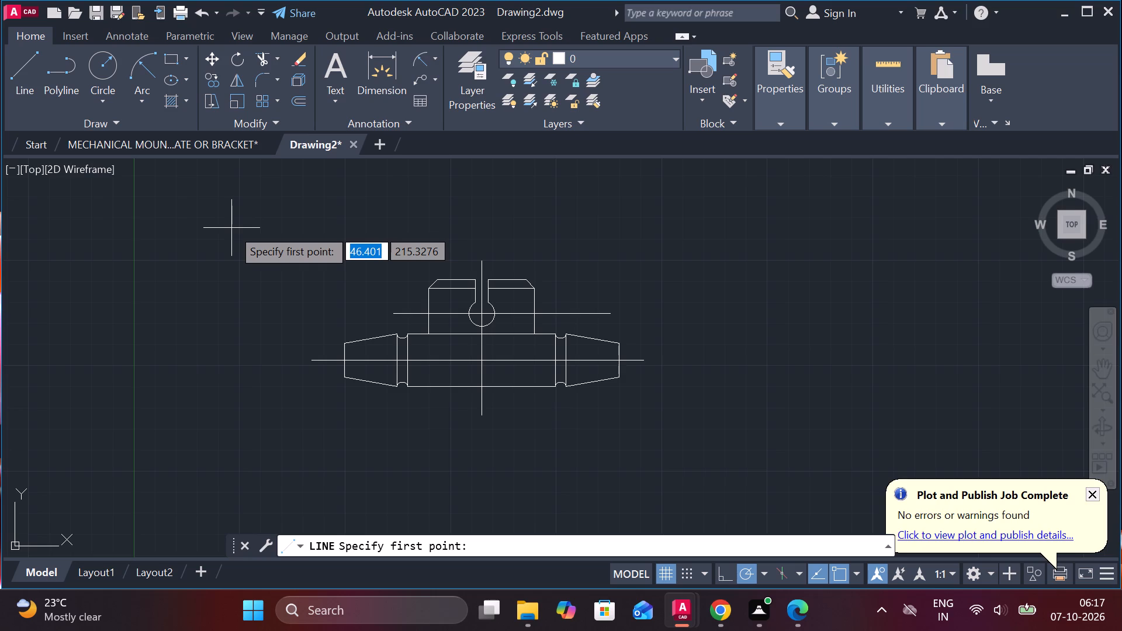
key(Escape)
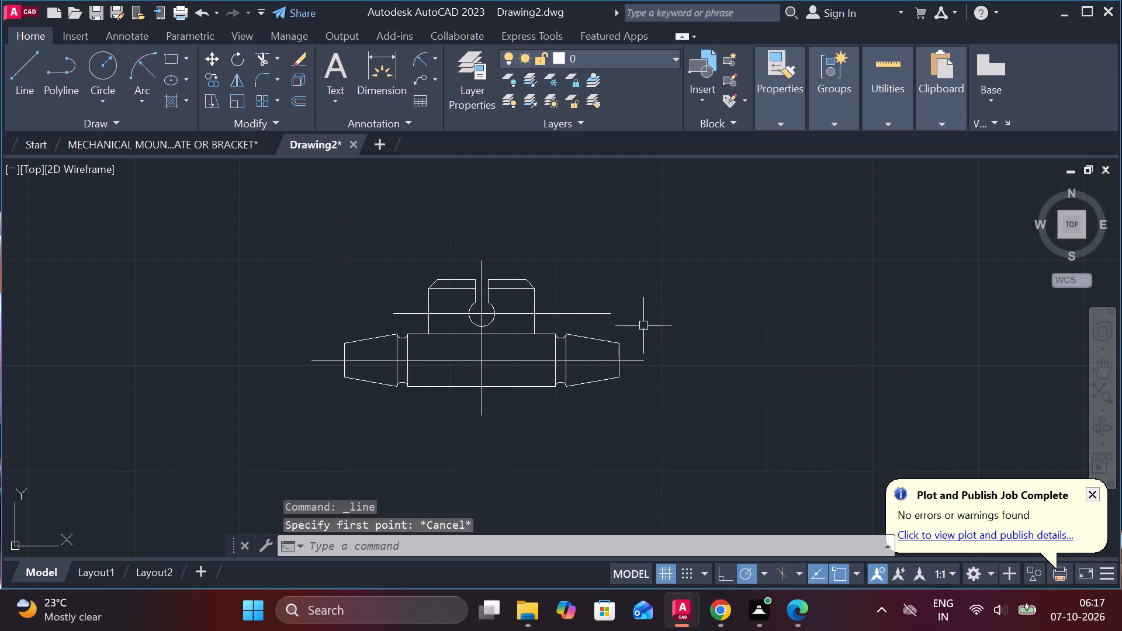
Offset the vertical centreline by 16 to each side across the shaft body.
scroll(553, 442, up, 2)
middle_drag(520, 381, 575, 431)
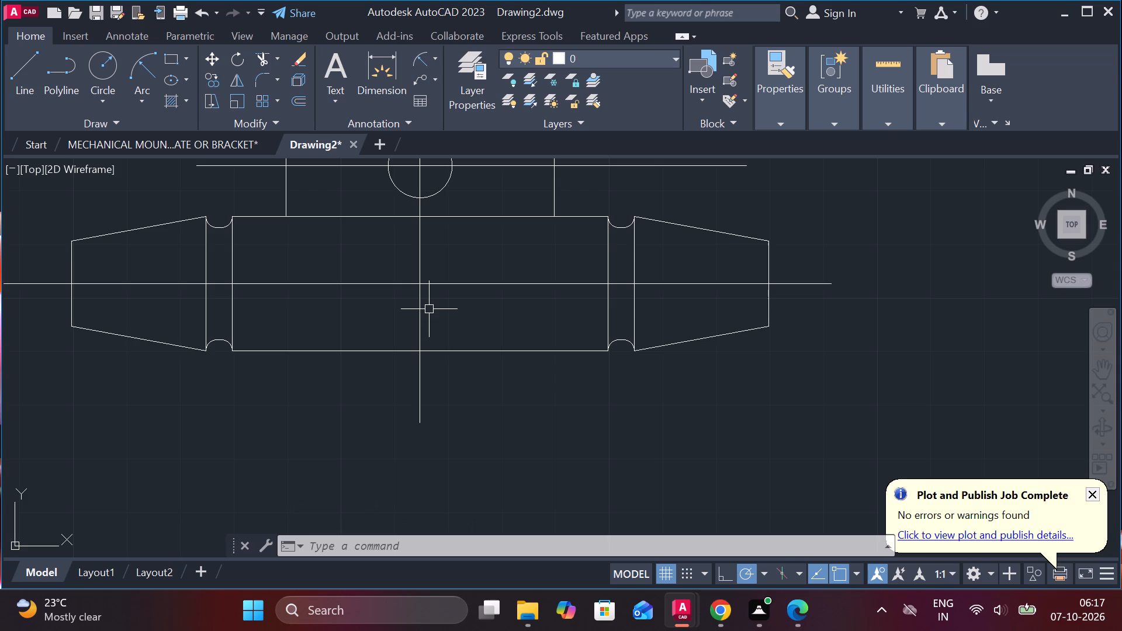
scroll(437, 308, up, 1)
middle_drag(453, 314, 510, 358)
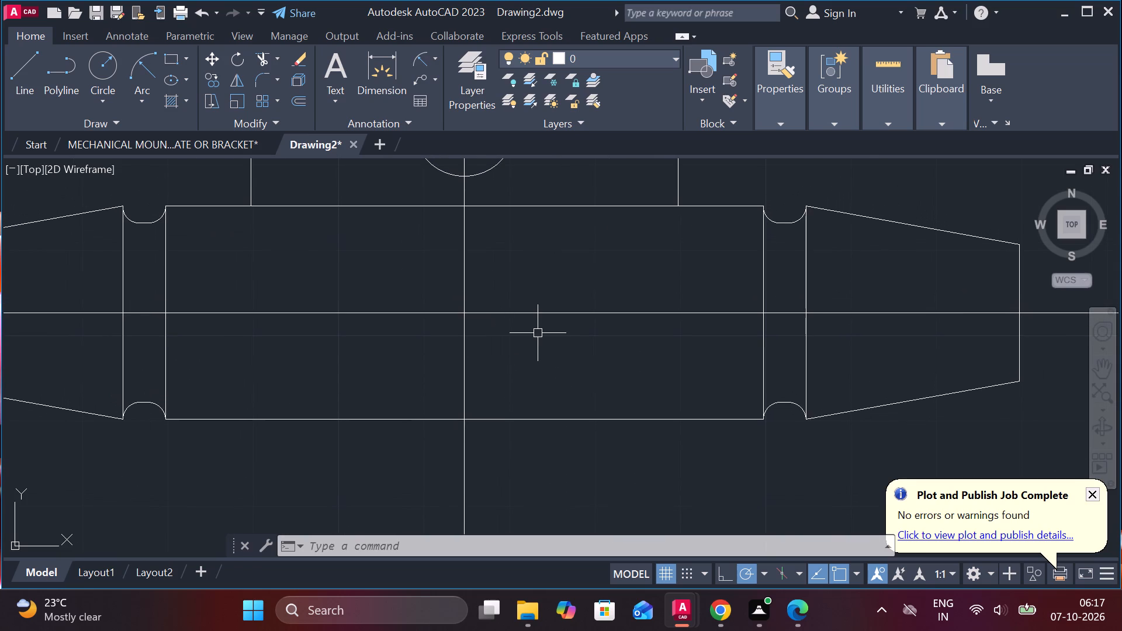
key(o)
key(Return)
key(Return)
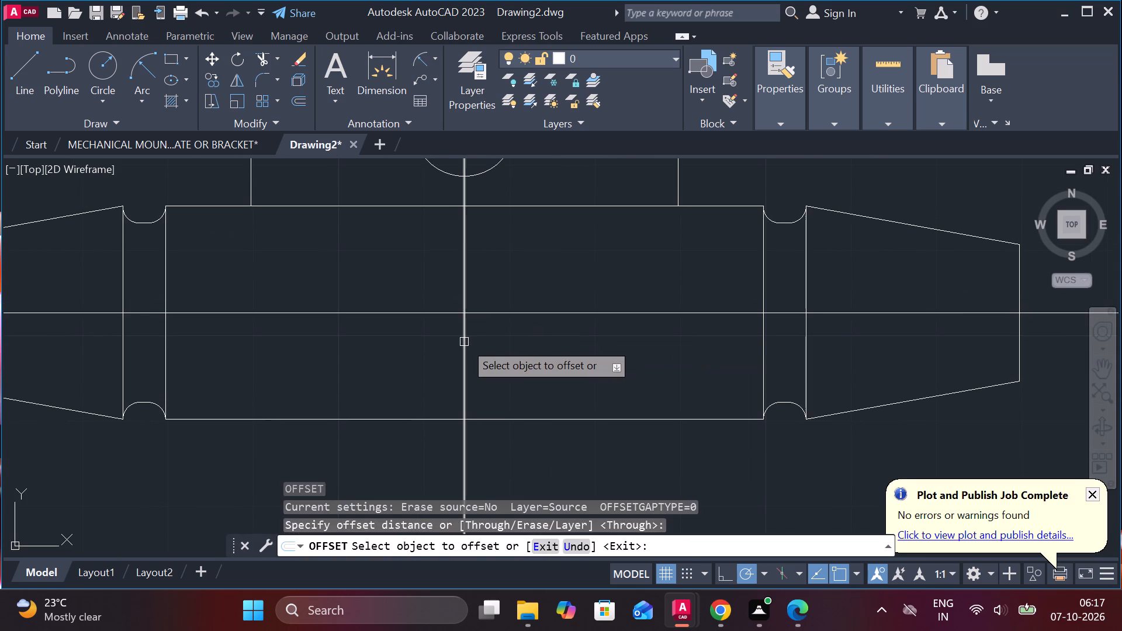
click(464, 342)
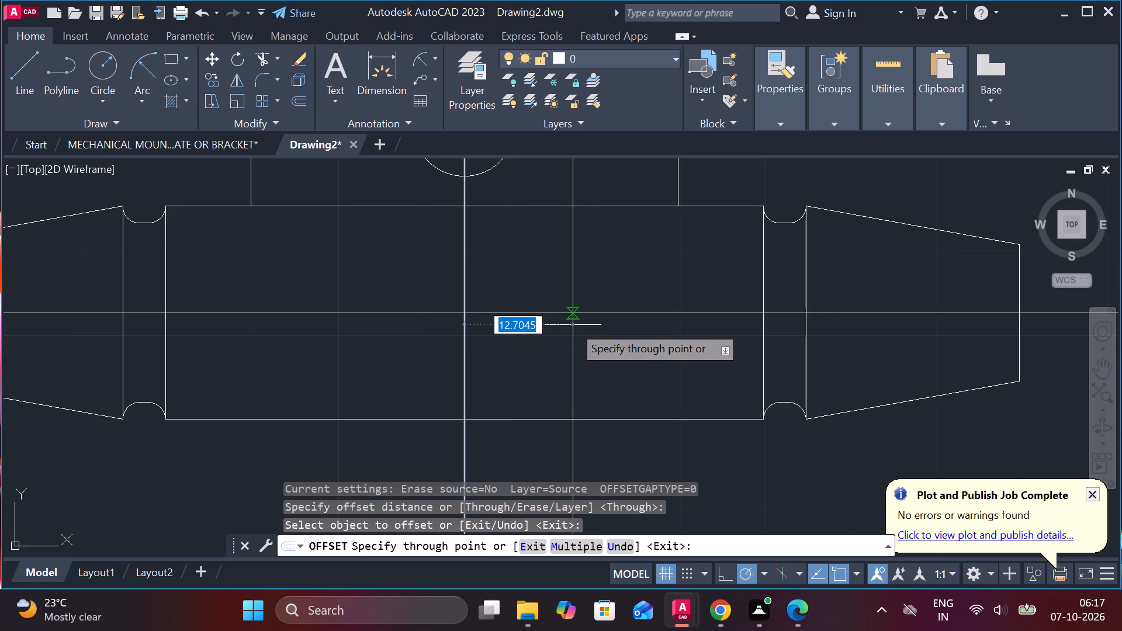
text(16)
key(Return)
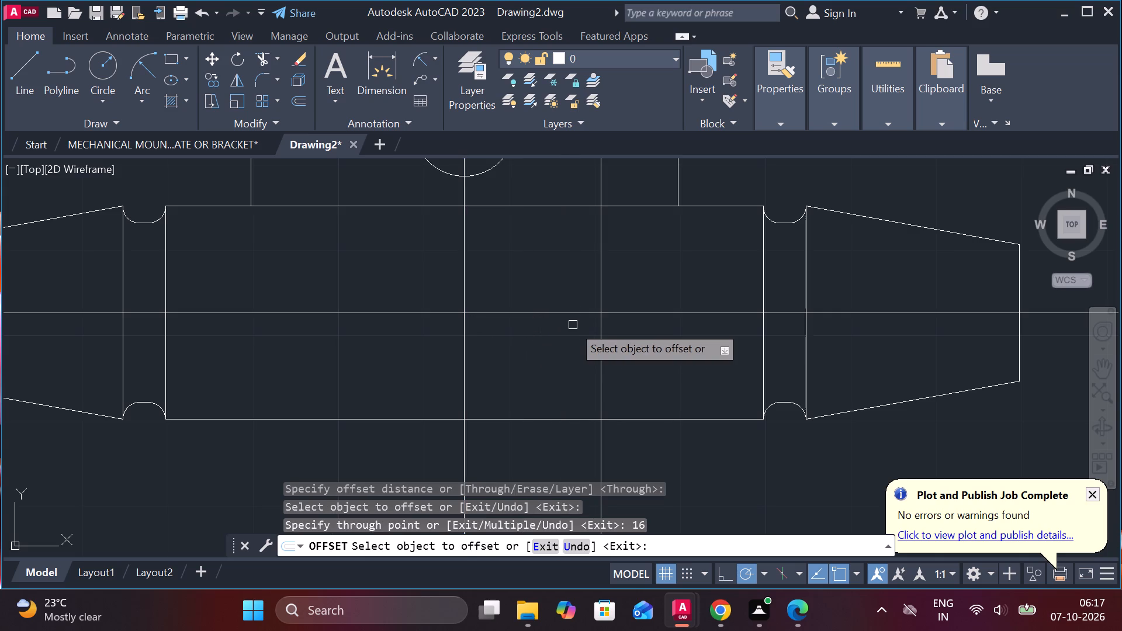
click(460, 340)
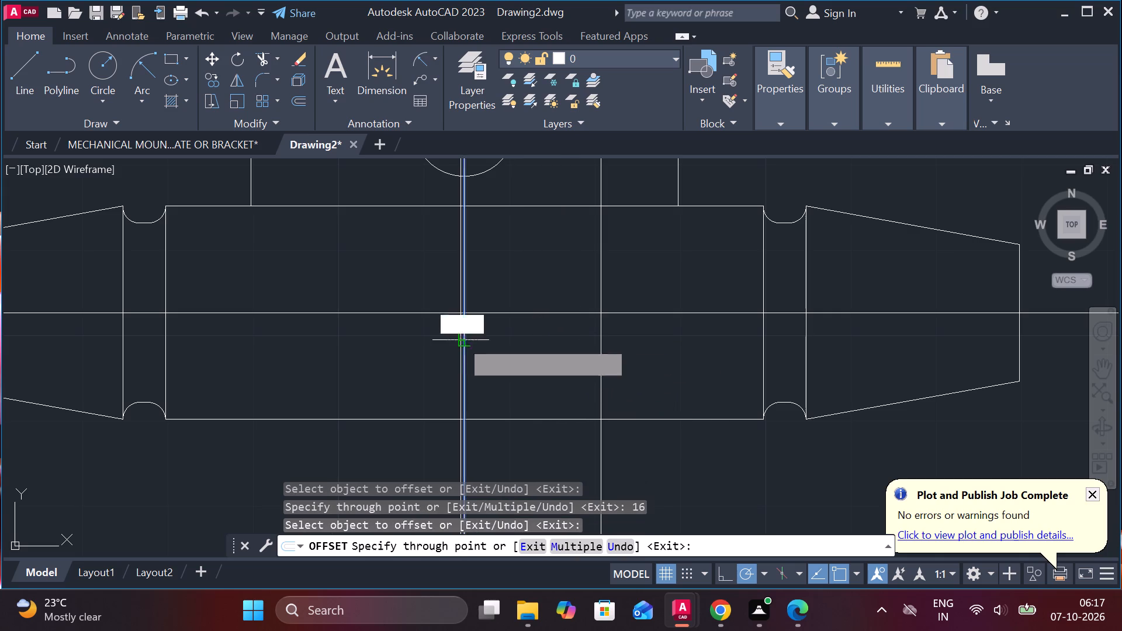
key(1)
key(6)
key(Return)
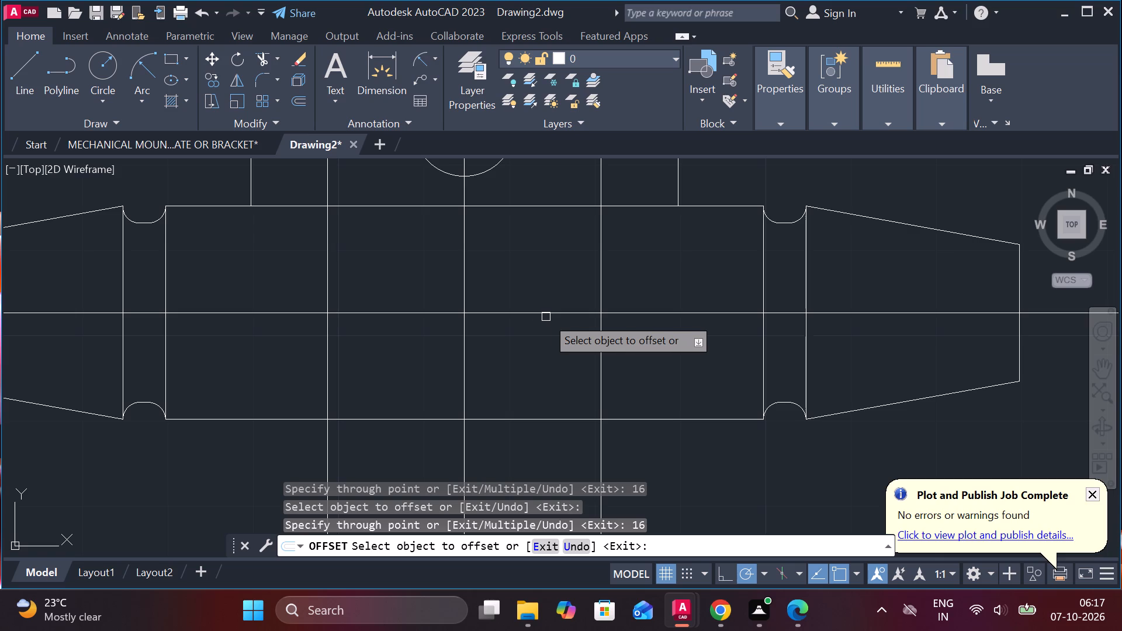
Offset the shaft's horizontal centreline 6 upward.
click(538, 315)
key(6)
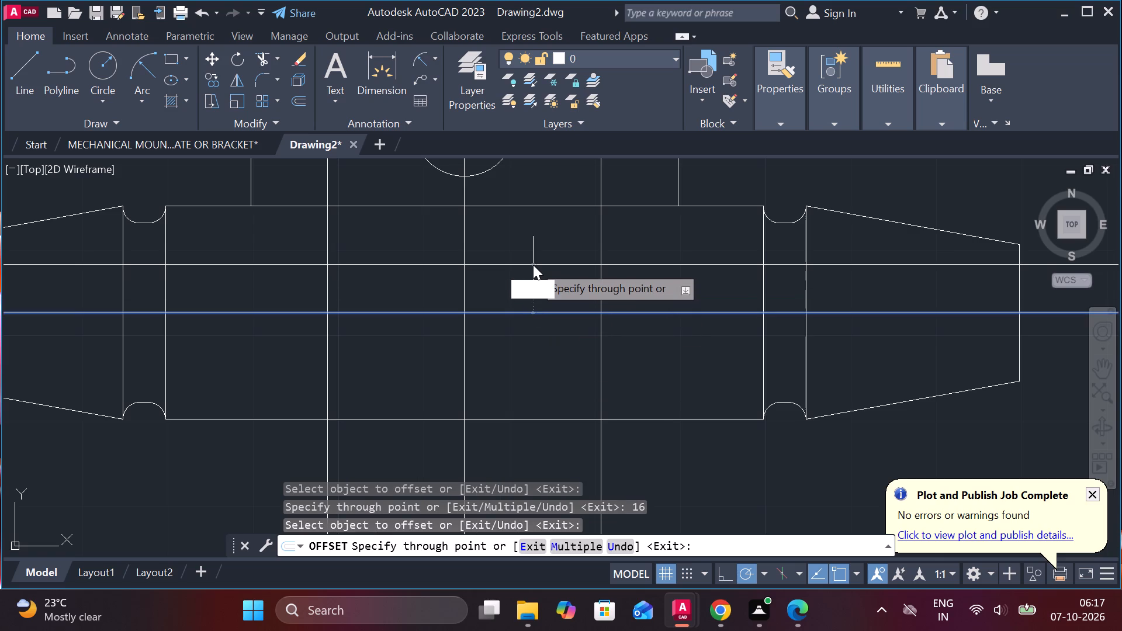
key(Return)
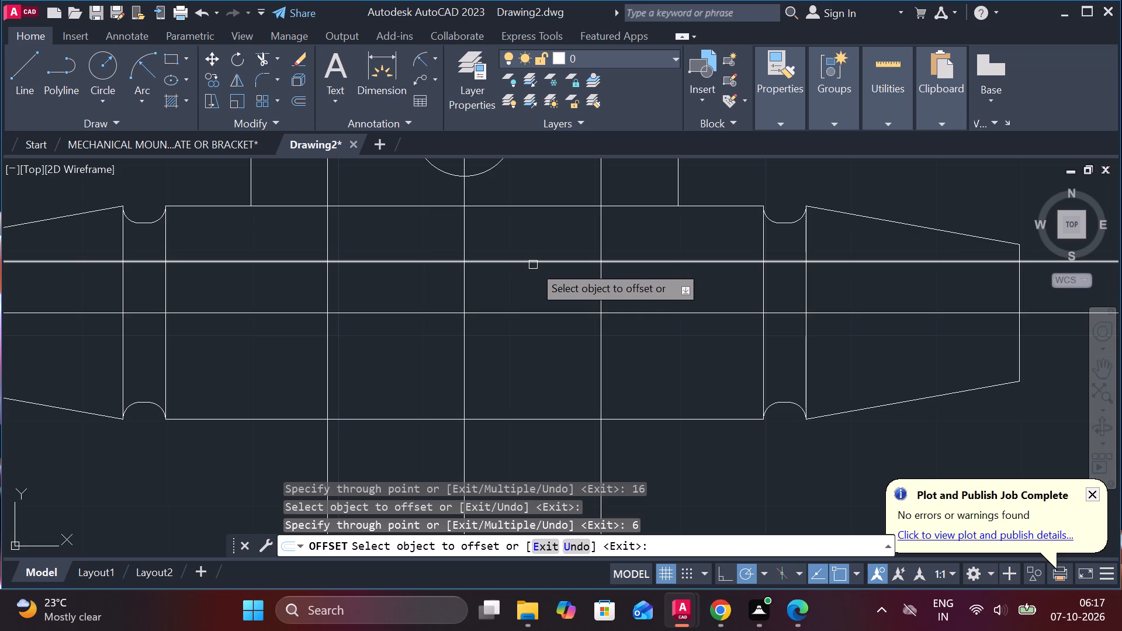
Offset the vertical centreline by 9 to each side, between the two outer offset lines.
click(466, 361)
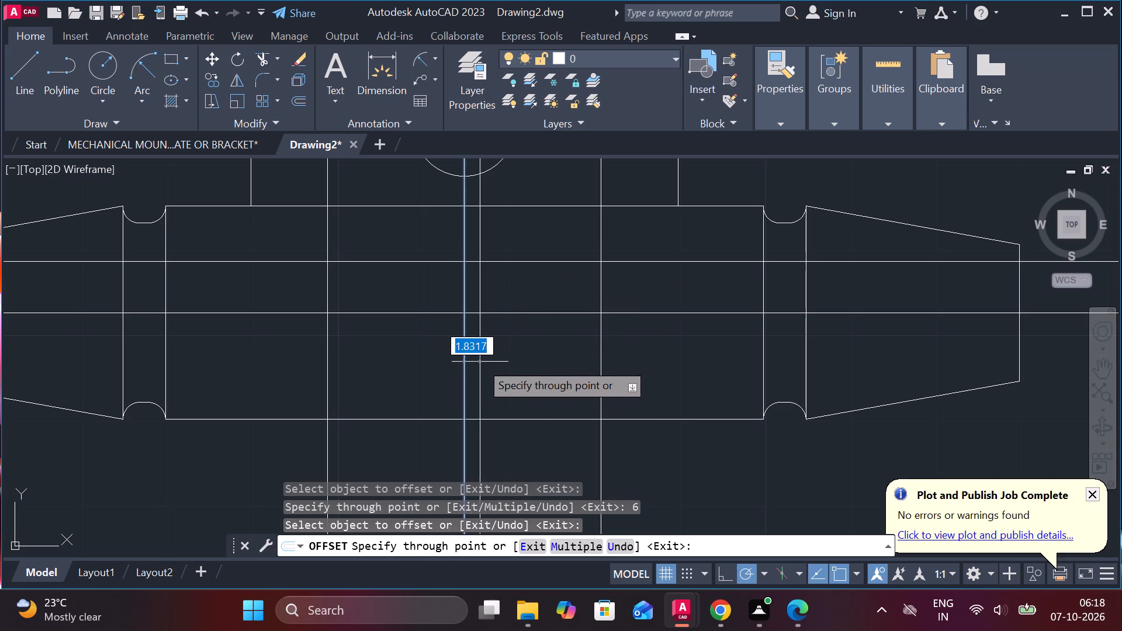
key(9)
key(Return)
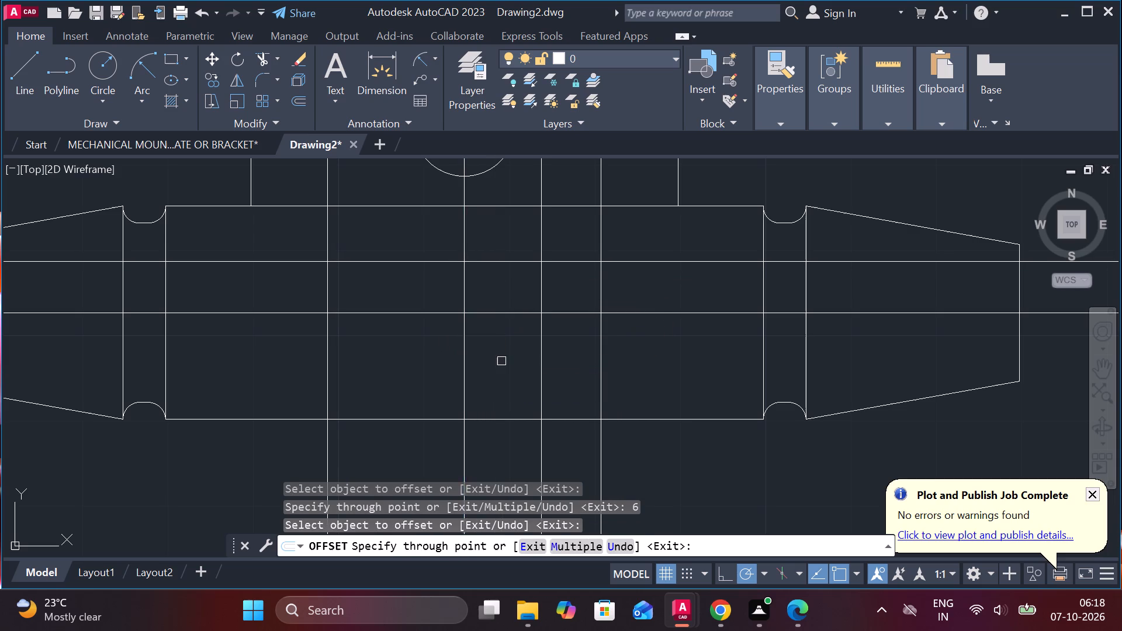
click(460, 359)
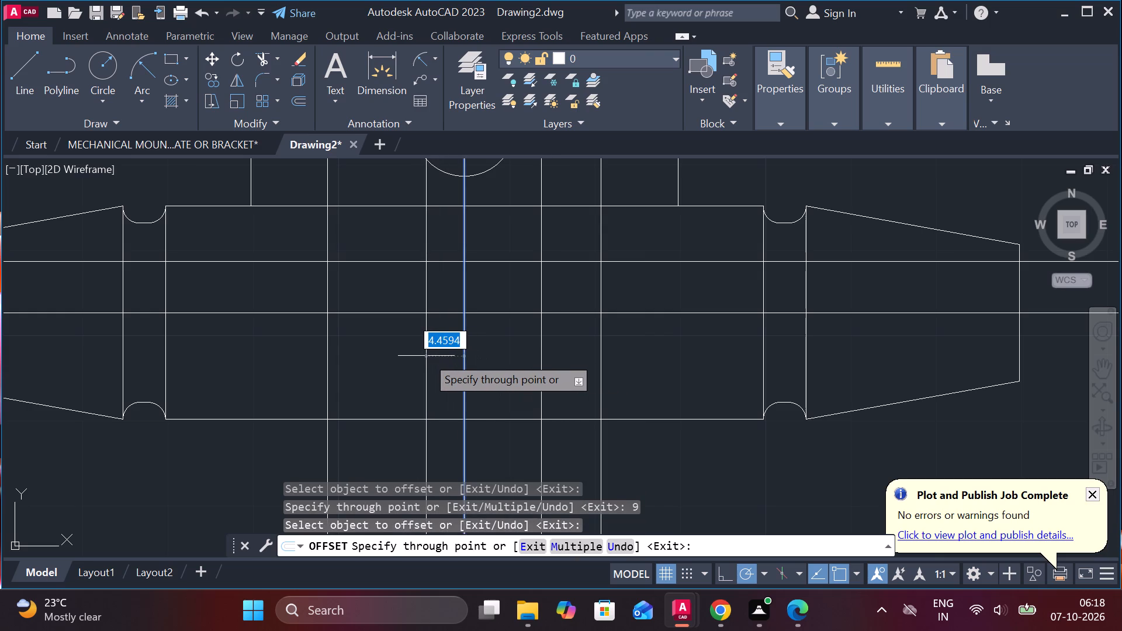
key(9)
key(Return)
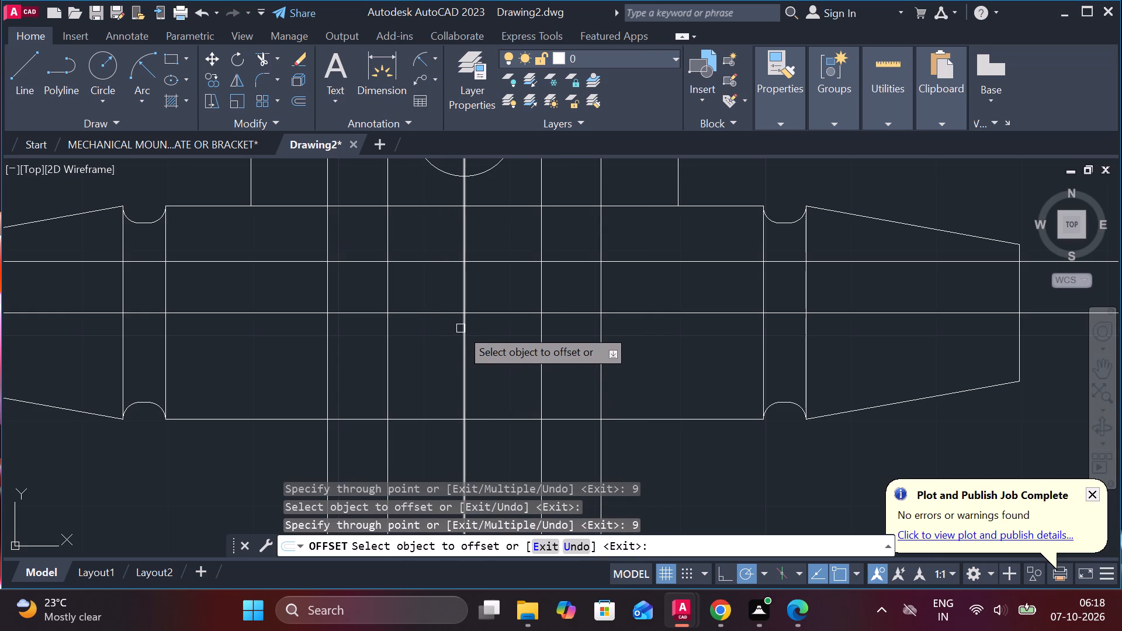
Trim the four vertical offset lines between the keyhole's horizontal centreline and the shaft body's top edge.
middle_drag(507, 346, 505, 361)
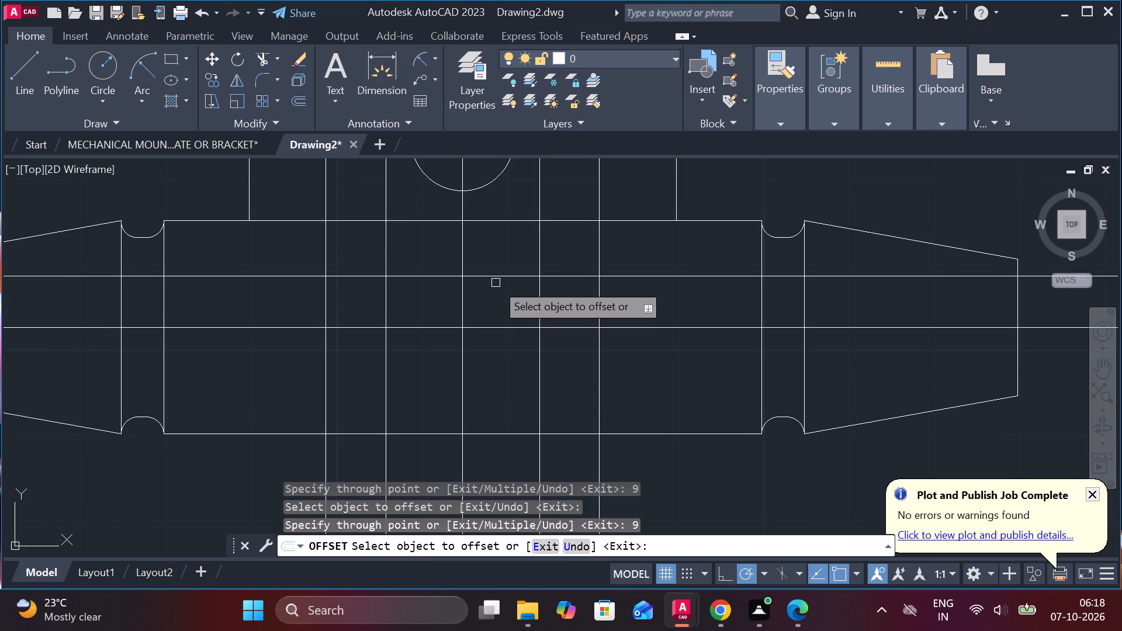
scroll(496, 283, down, 1)
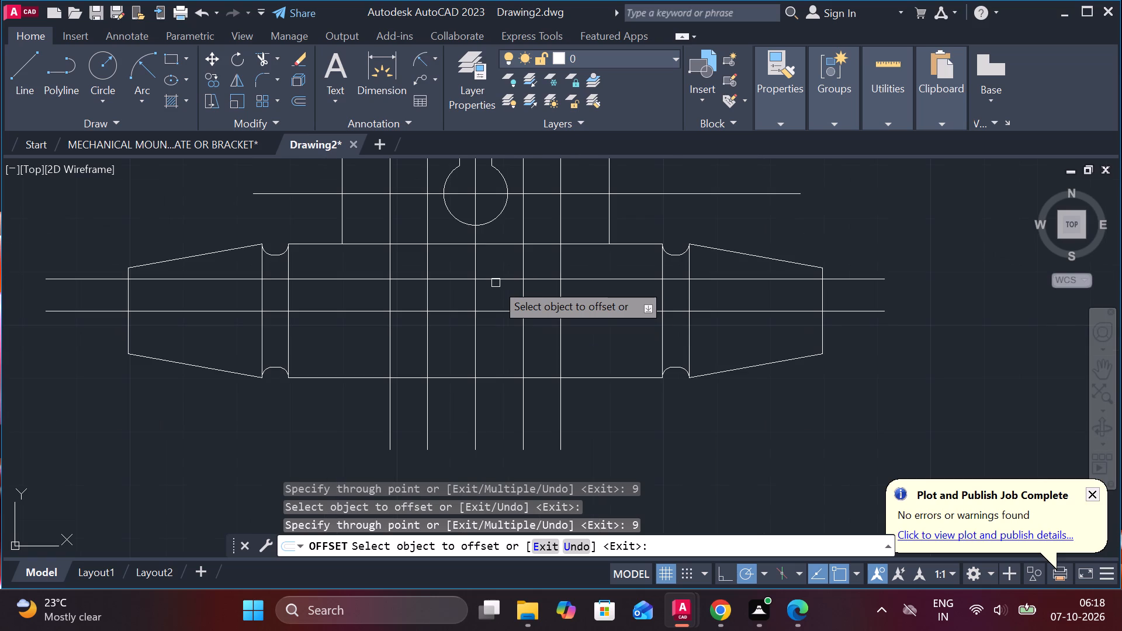
key(Escape)
text(TR)
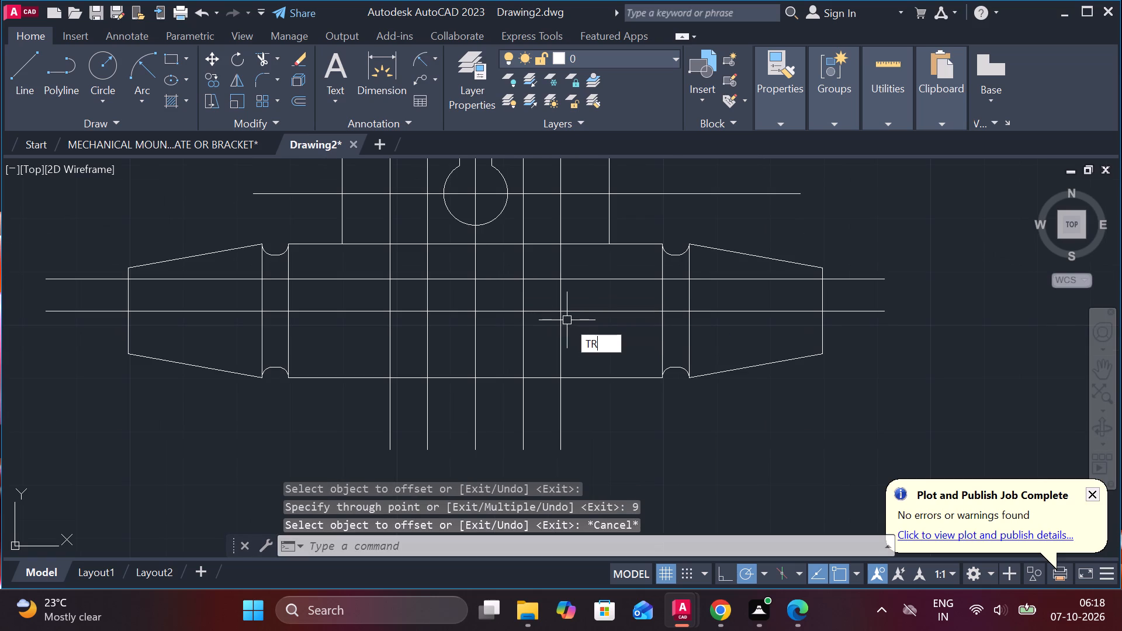
key(space)
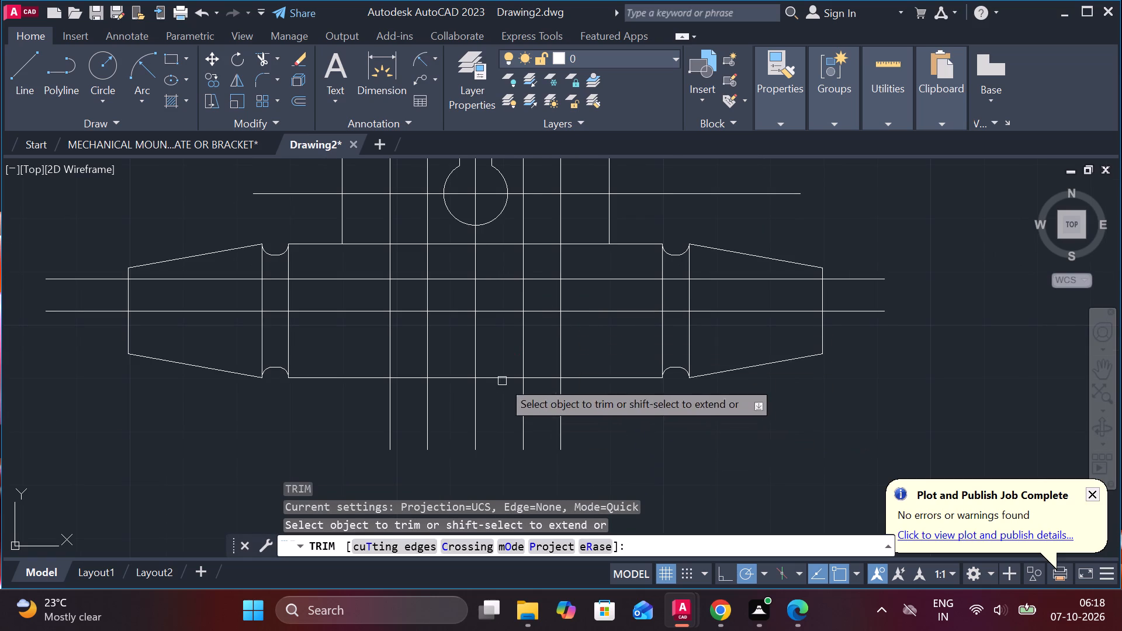
middle_drag(622, 359, 631, 387)
click(565, 235)
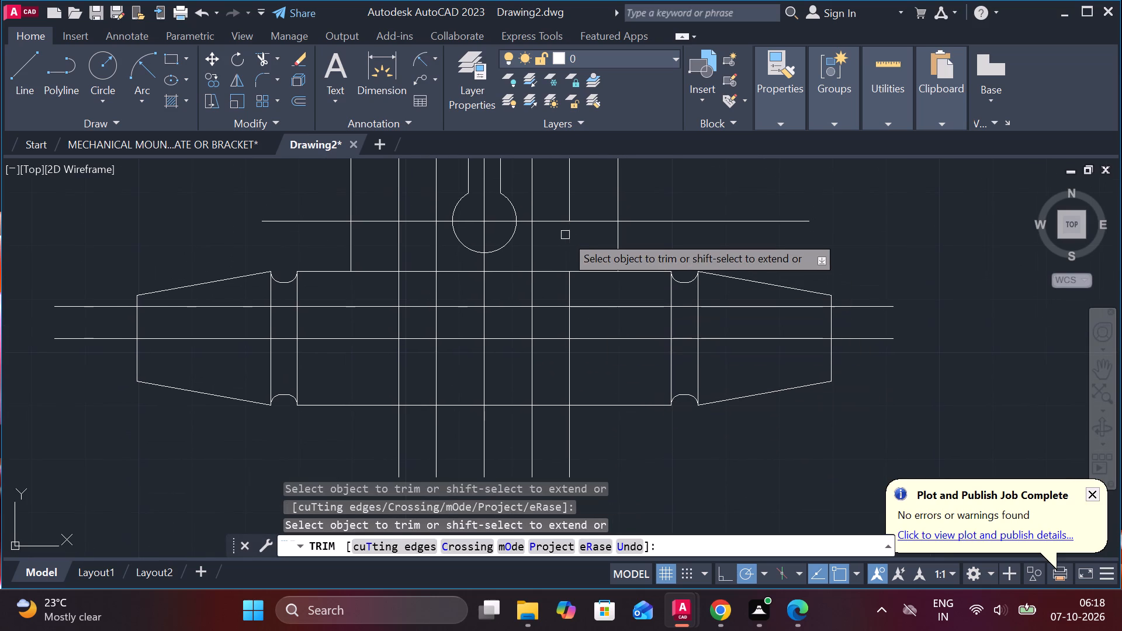
click(534, 244)
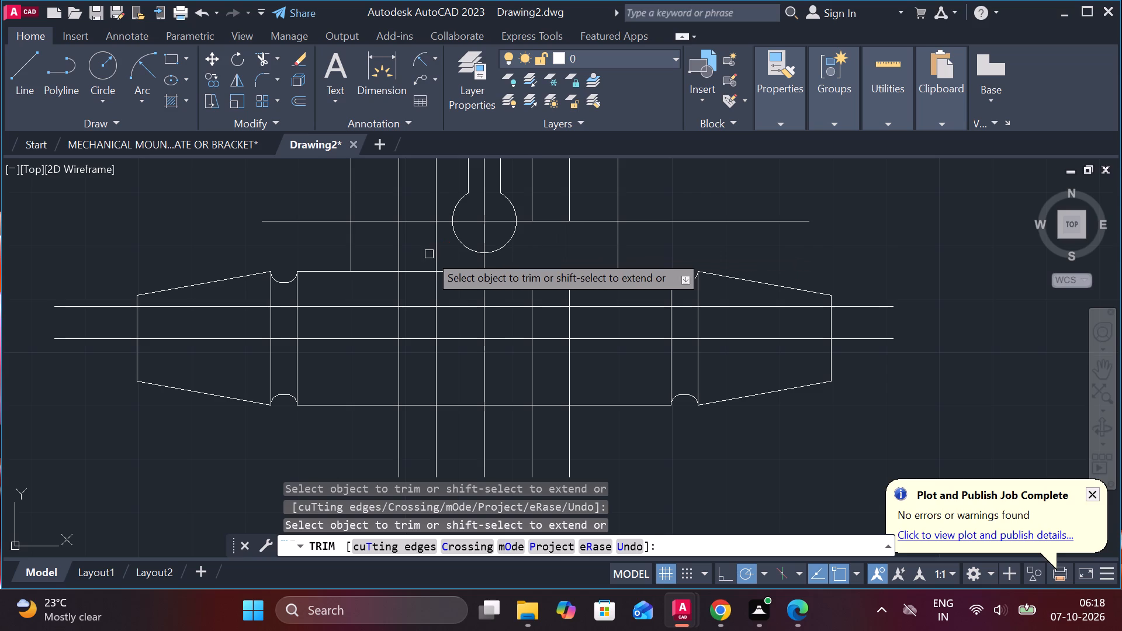
drag(448, 258, 374, 256)
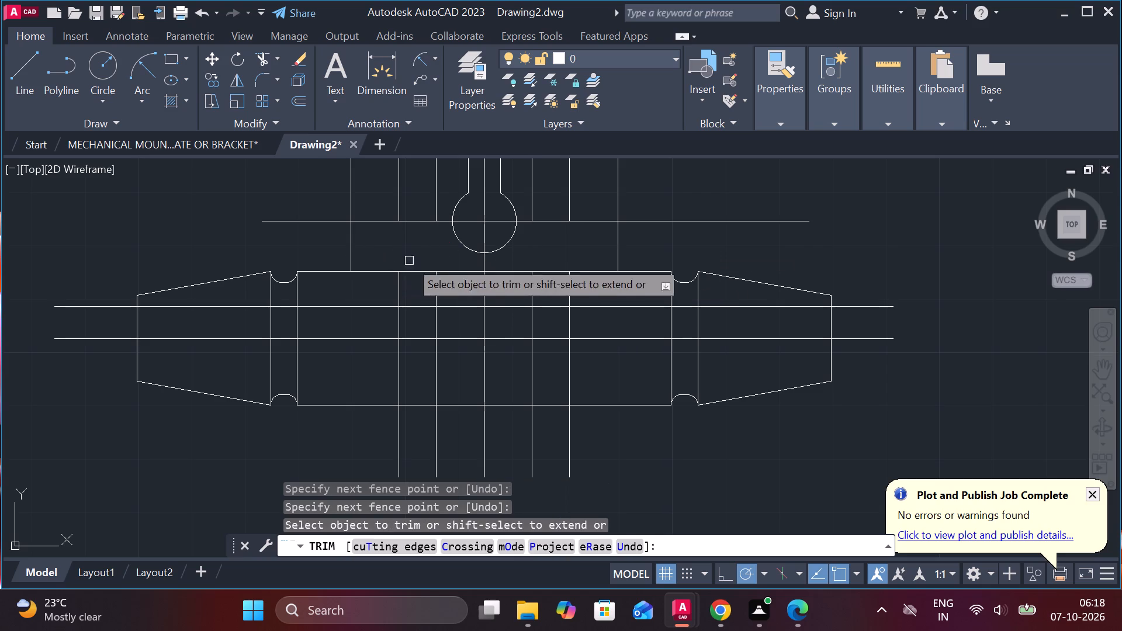
scroll(471, 300, up, 1)
scroll(673, 263, down, 3)
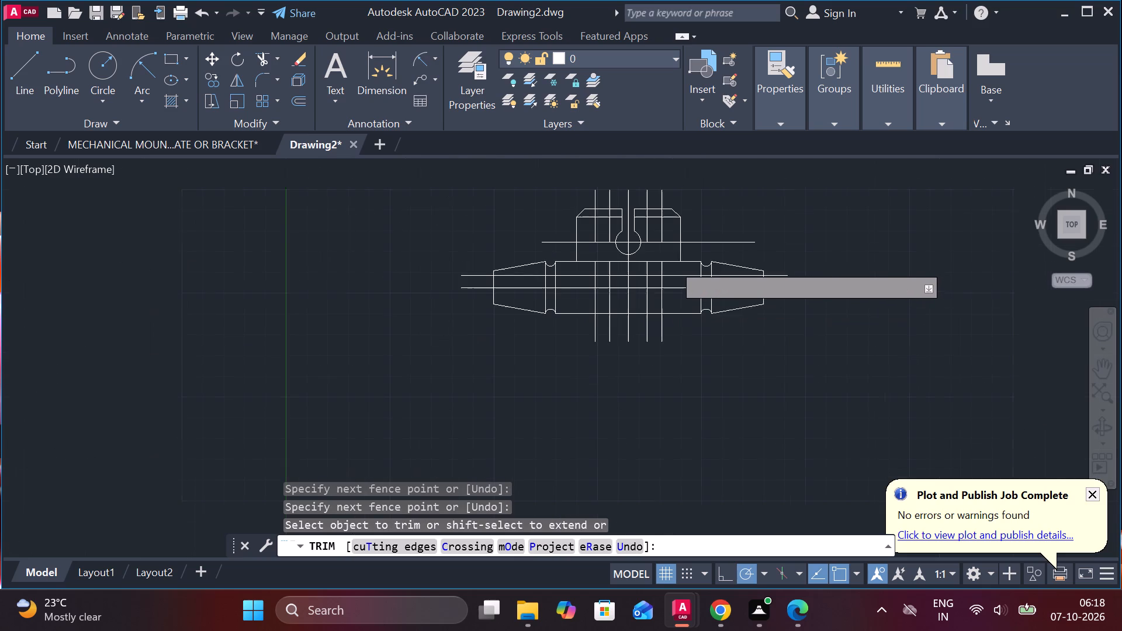
scroll(657, 286, up, 2)
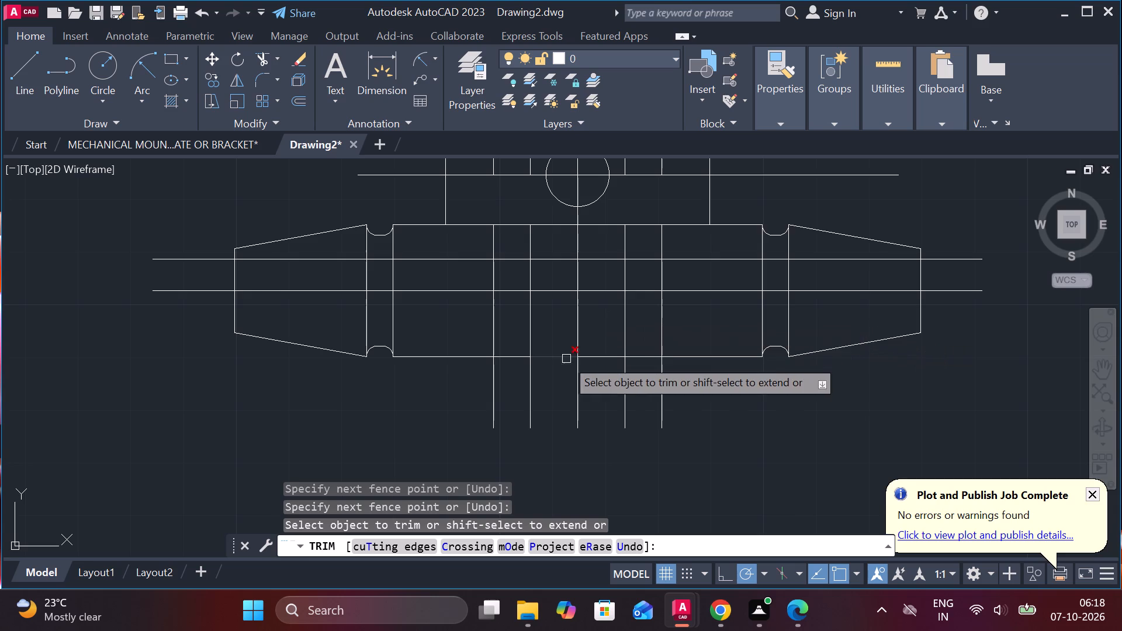
scroll(553, 302, up, 1)
key(Escape)
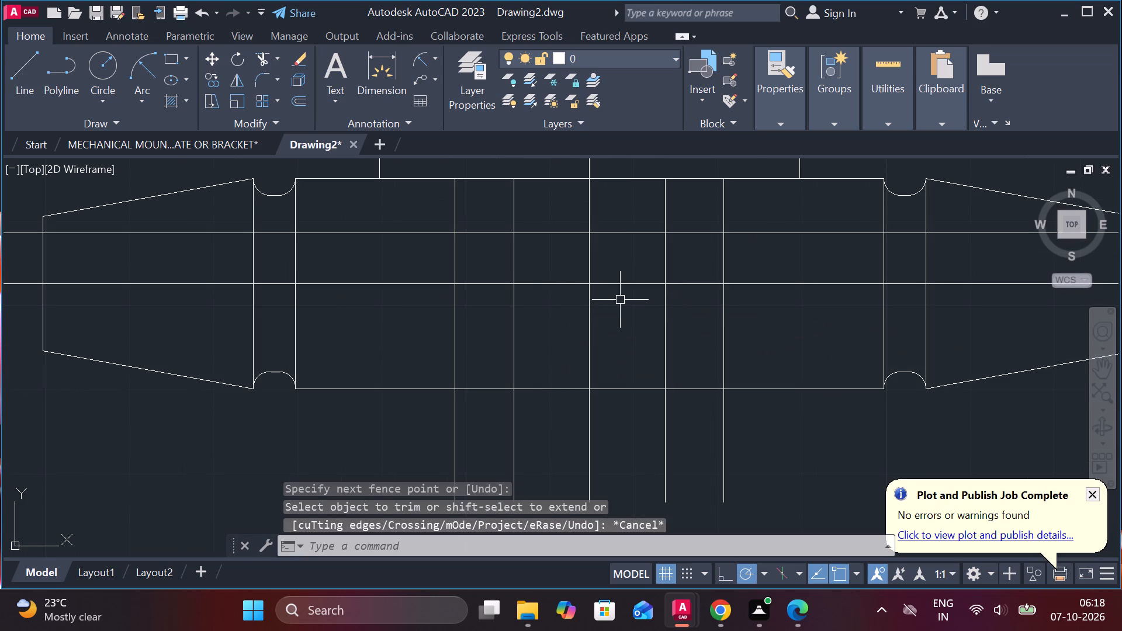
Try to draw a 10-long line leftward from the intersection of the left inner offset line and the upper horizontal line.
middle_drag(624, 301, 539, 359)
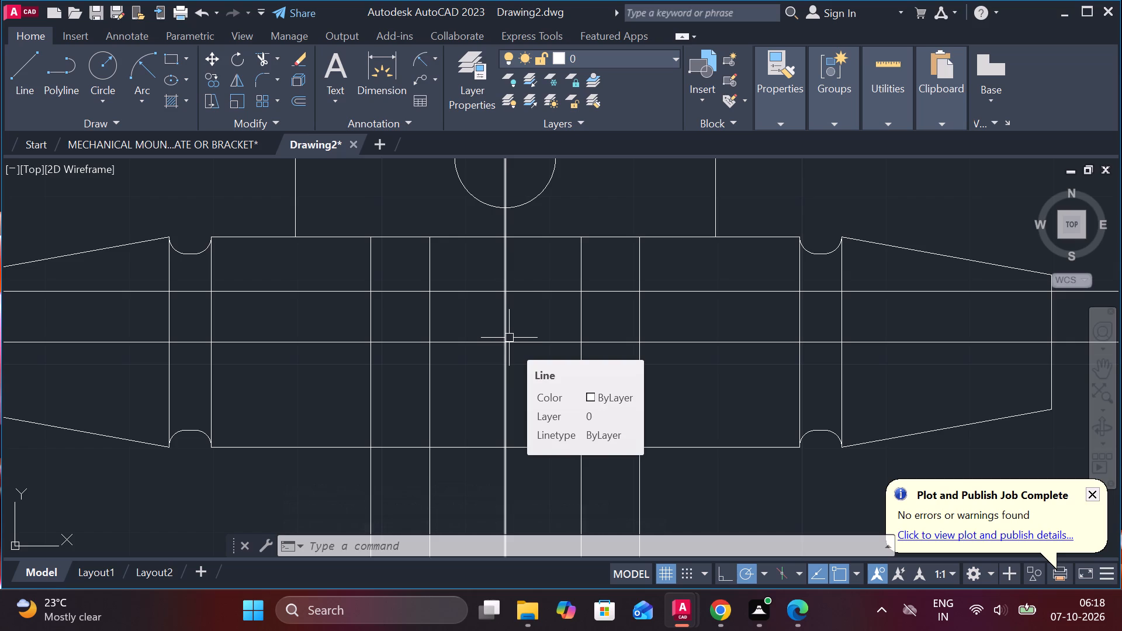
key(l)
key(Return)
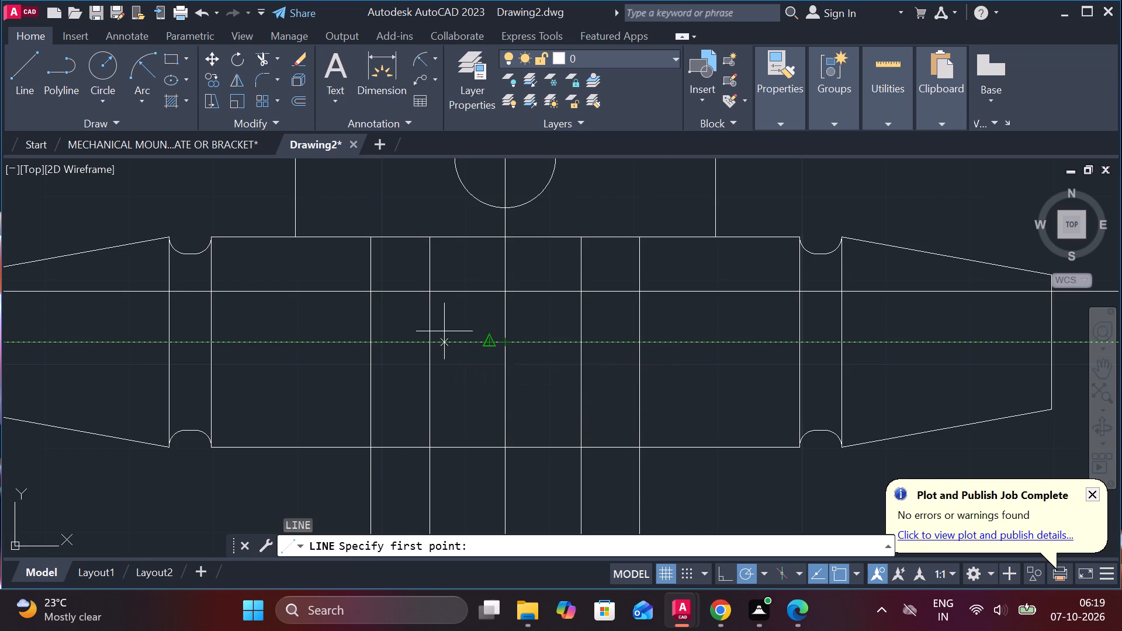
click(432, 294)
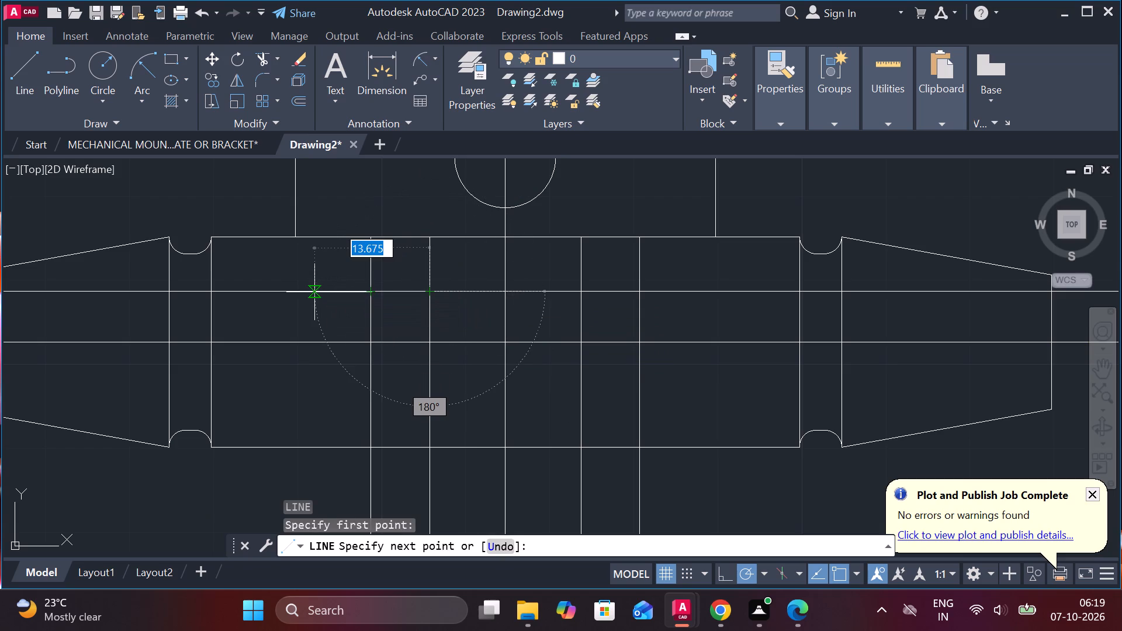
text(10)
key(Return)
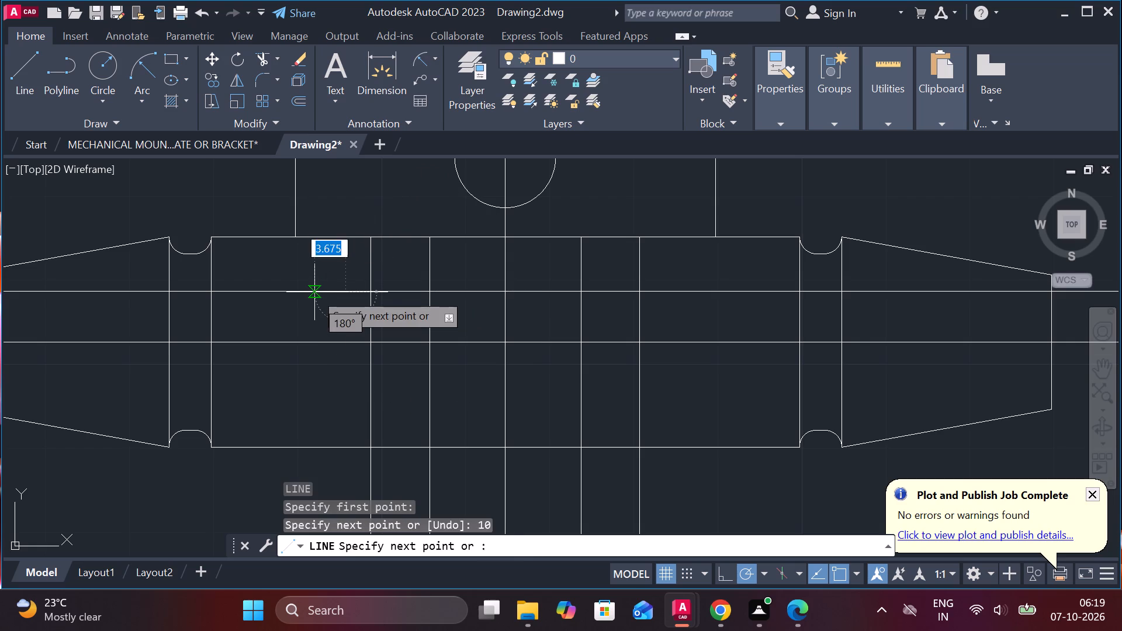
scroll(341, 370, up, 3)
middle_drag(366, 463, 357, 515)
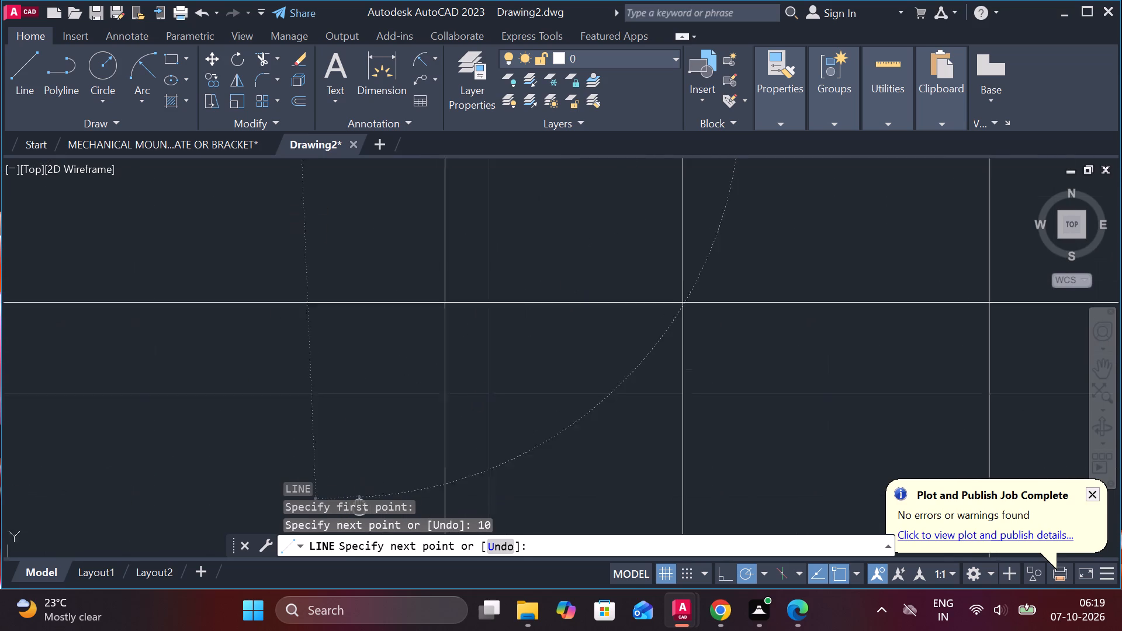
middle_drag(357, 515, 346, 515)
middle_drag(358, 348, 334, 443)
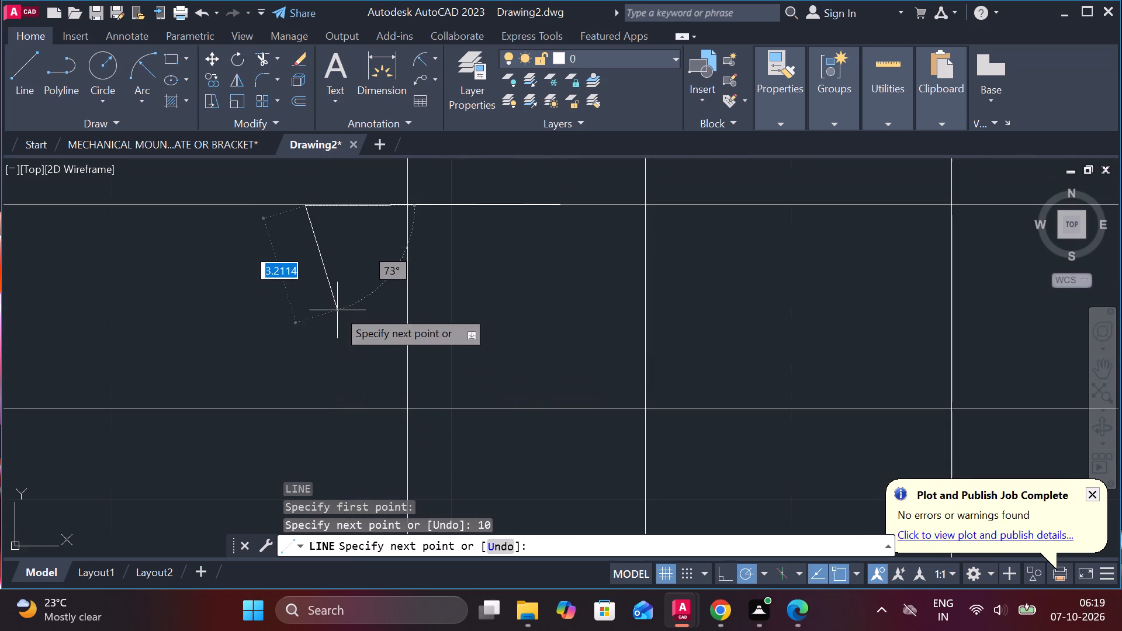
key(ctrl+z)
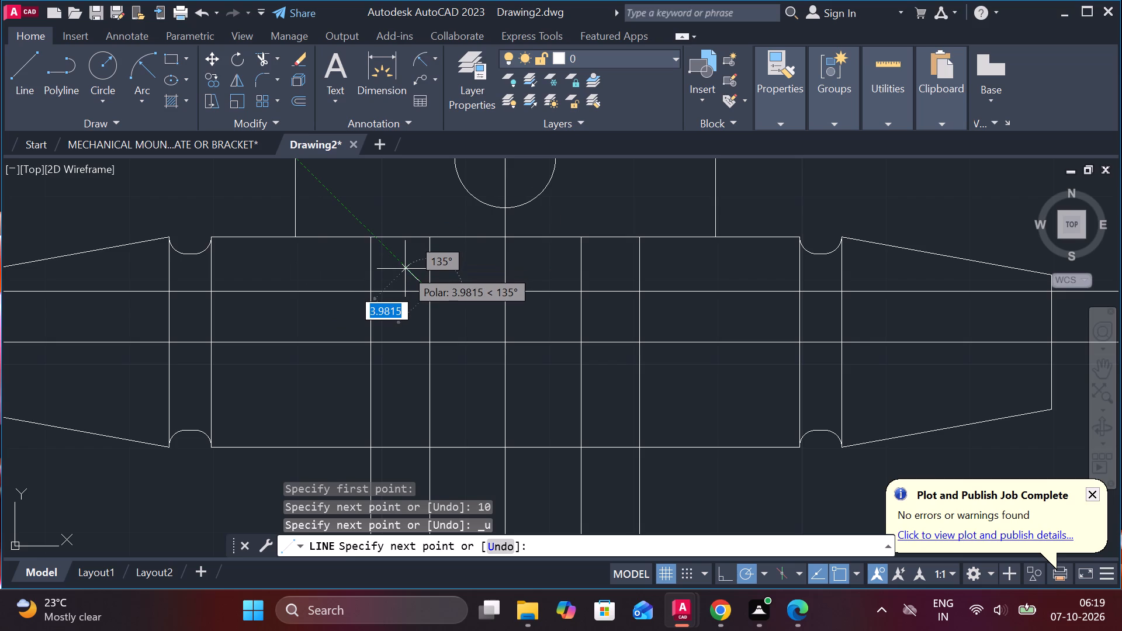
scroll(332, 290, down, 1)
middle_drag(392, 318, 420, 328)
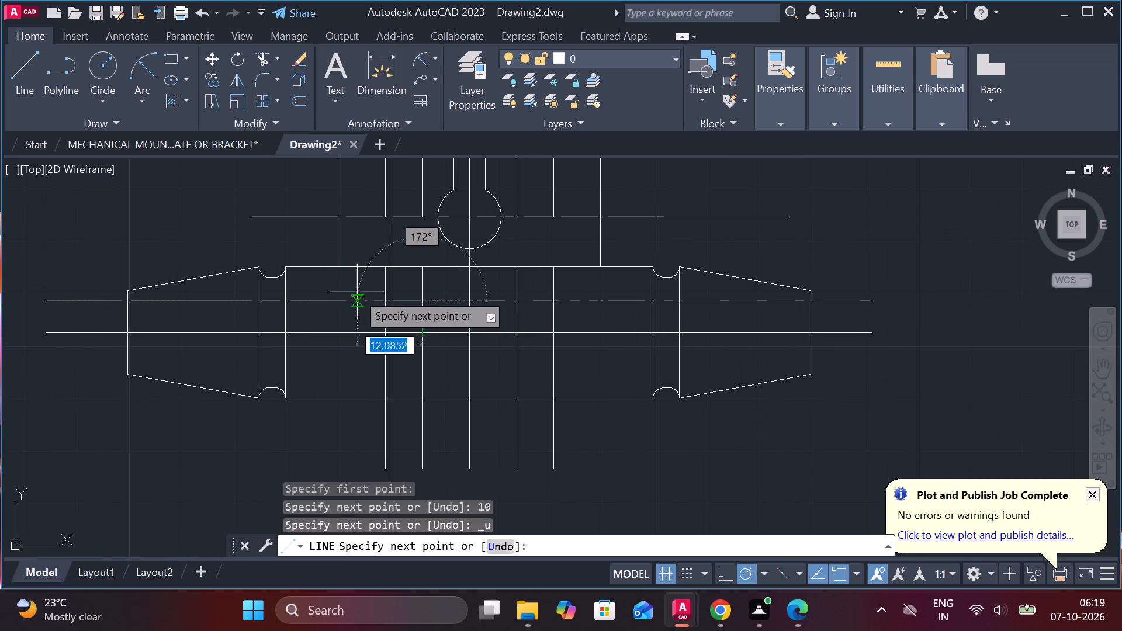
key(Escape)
Trim the left outer offset line above the shaft centreline and the upper horizontal line between left neck and left inner offset line.
scroll(406, 297, up, 1)
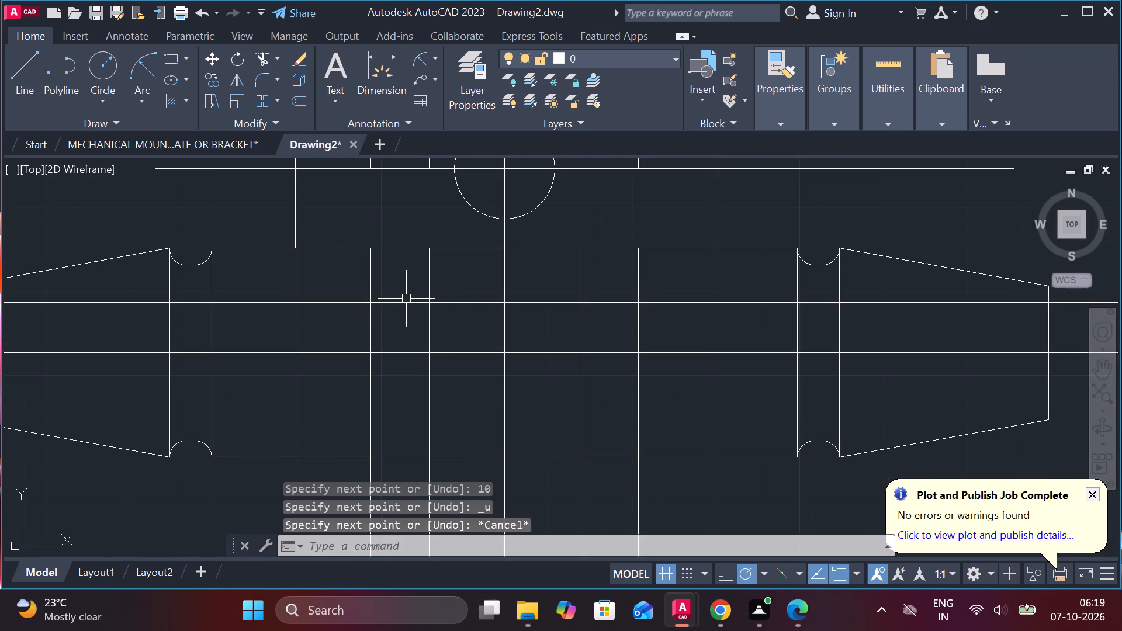
text(TR)
key(space)
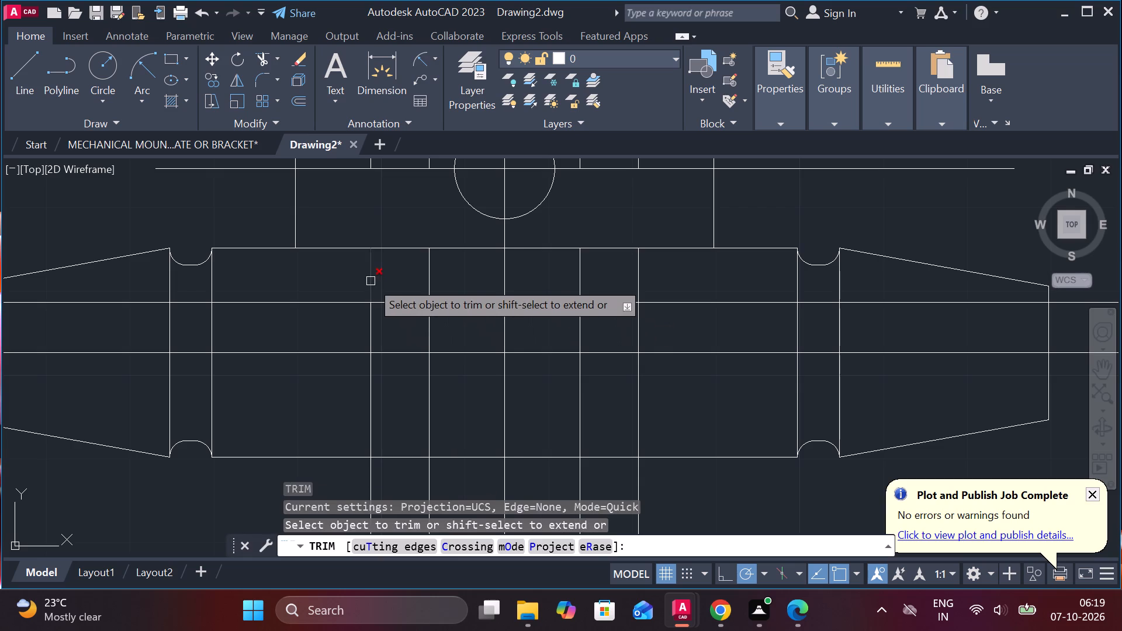
click(370, 281)
click(373, 317)
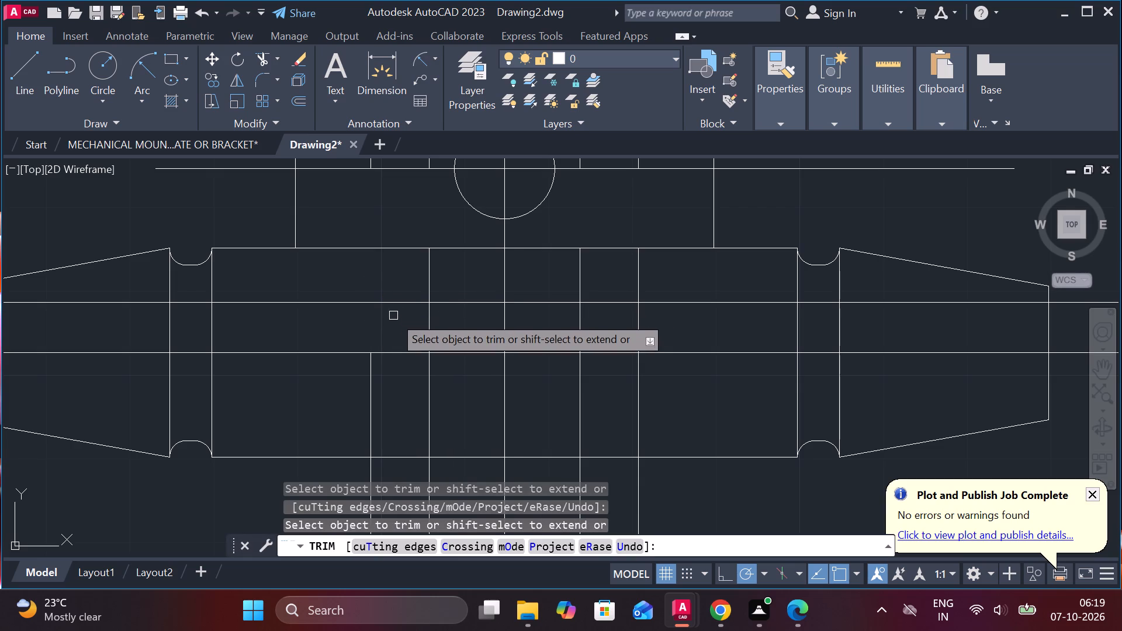
click(380, 299)
key(Escape)
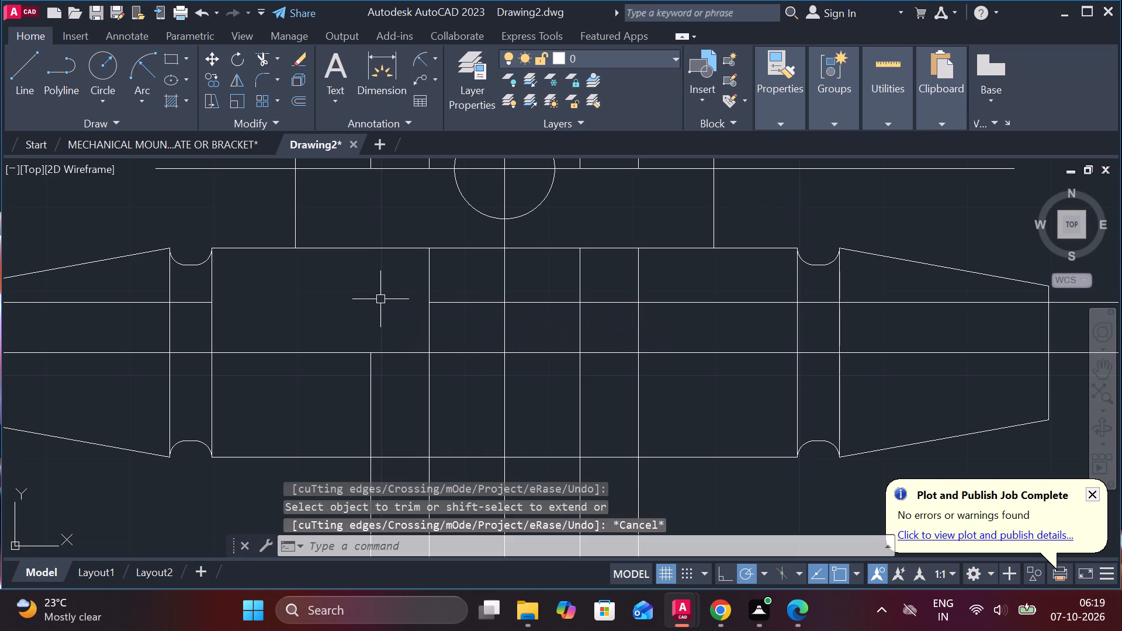
Draw a line 10 leftward from the left inner offset line along the upper horizontal, then down just past the shaft centreline.
key(l)
key(Return)
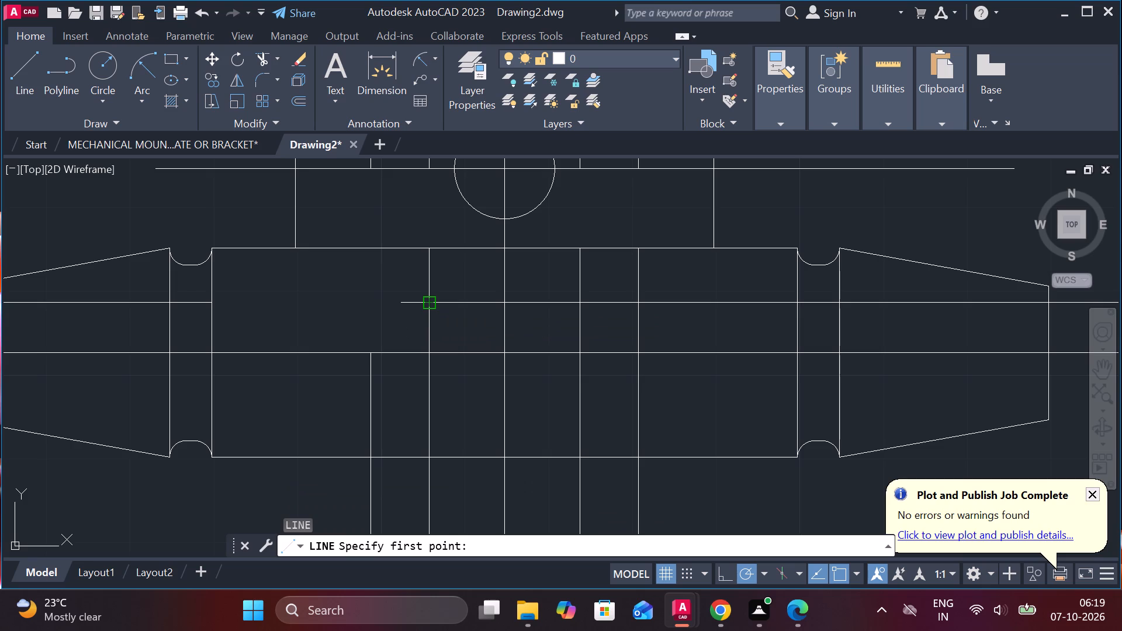
click(432, 304)
key(1)
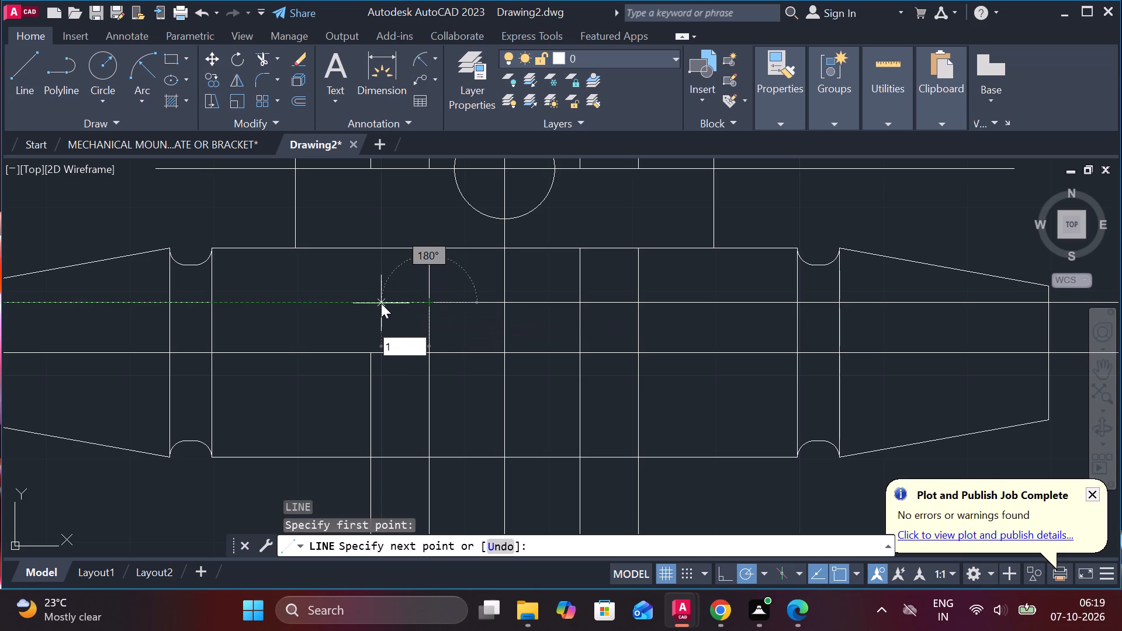
key(0)
key(Return)
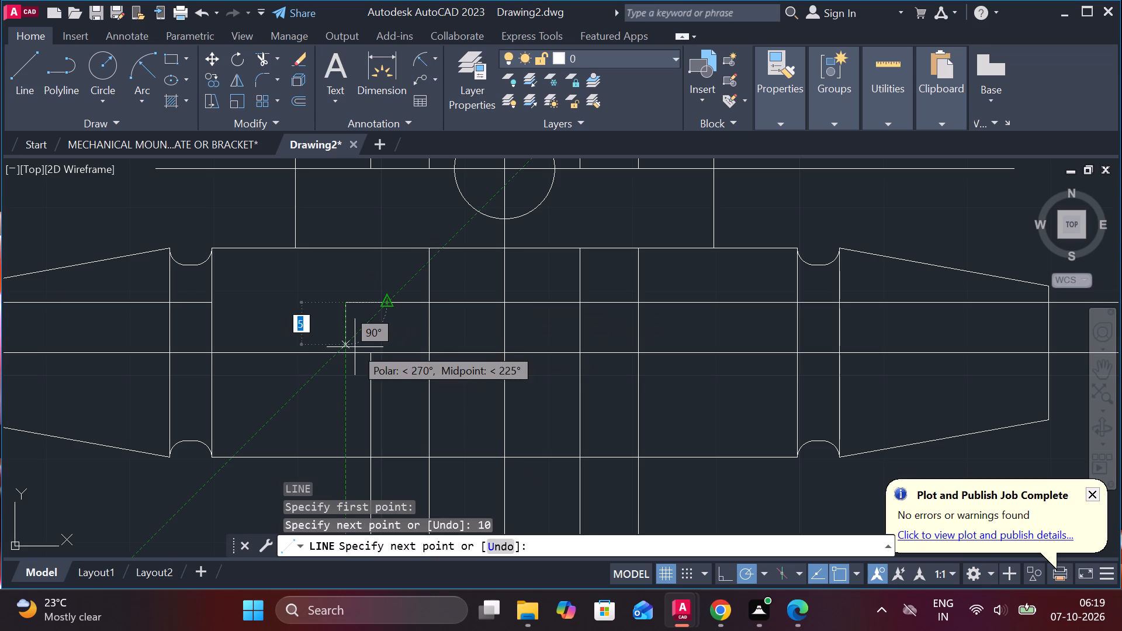
scroll(352, 352, up, 3)
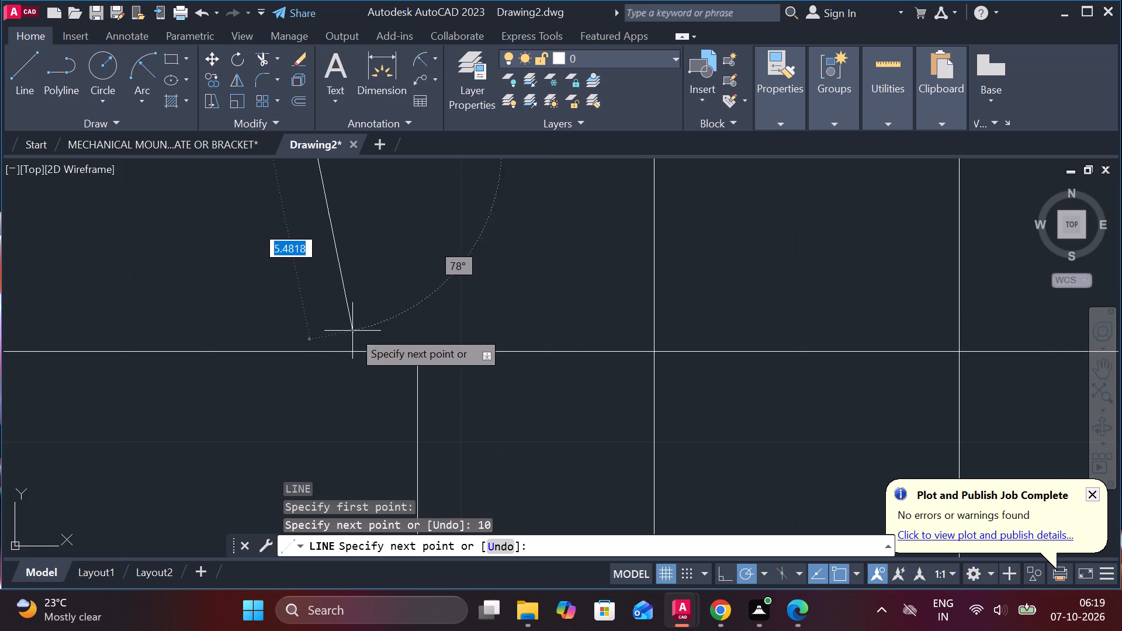
click(320, 386)
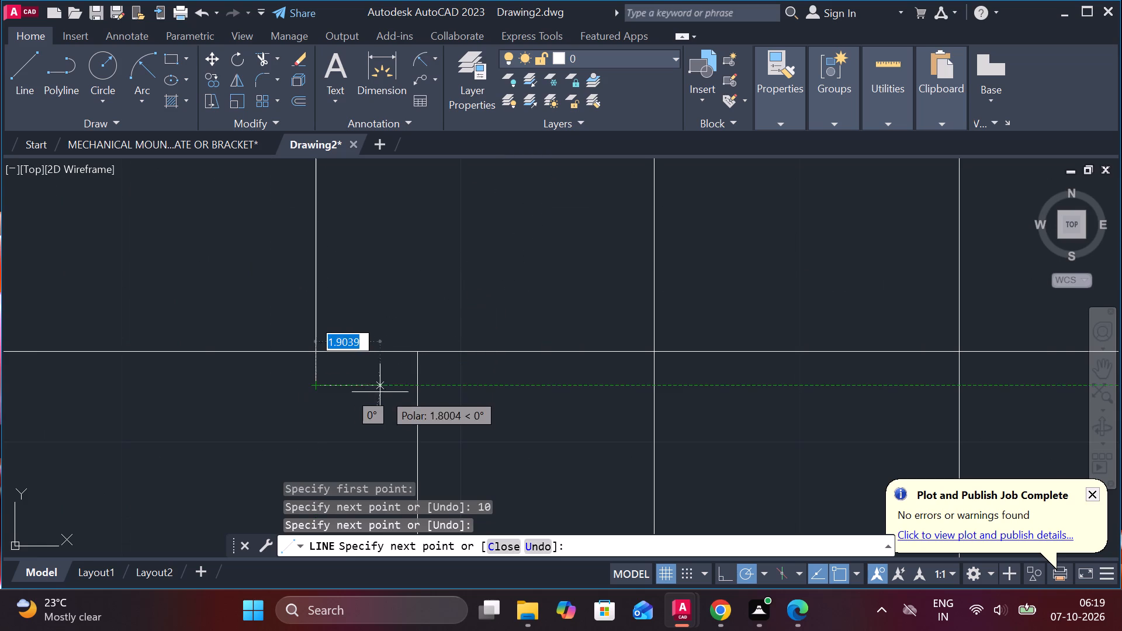
key(Escape)
Trim the shaft centreline on both sides of the left step's ledge and the new vertical line's overhang below it.
text(TR)
key(space)
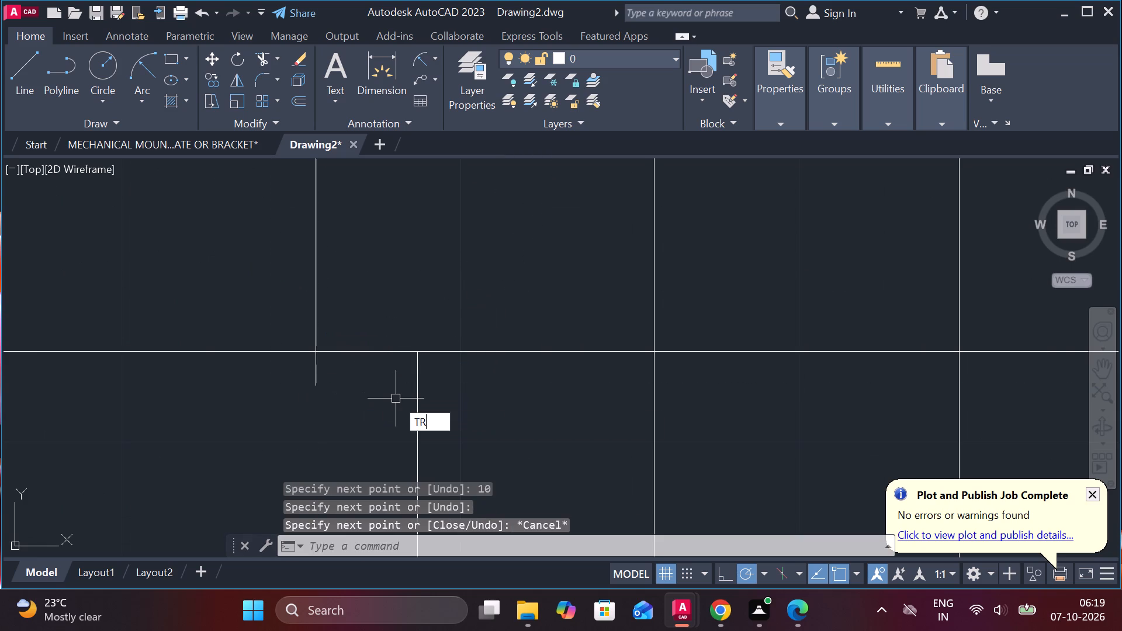
click(283, 355)
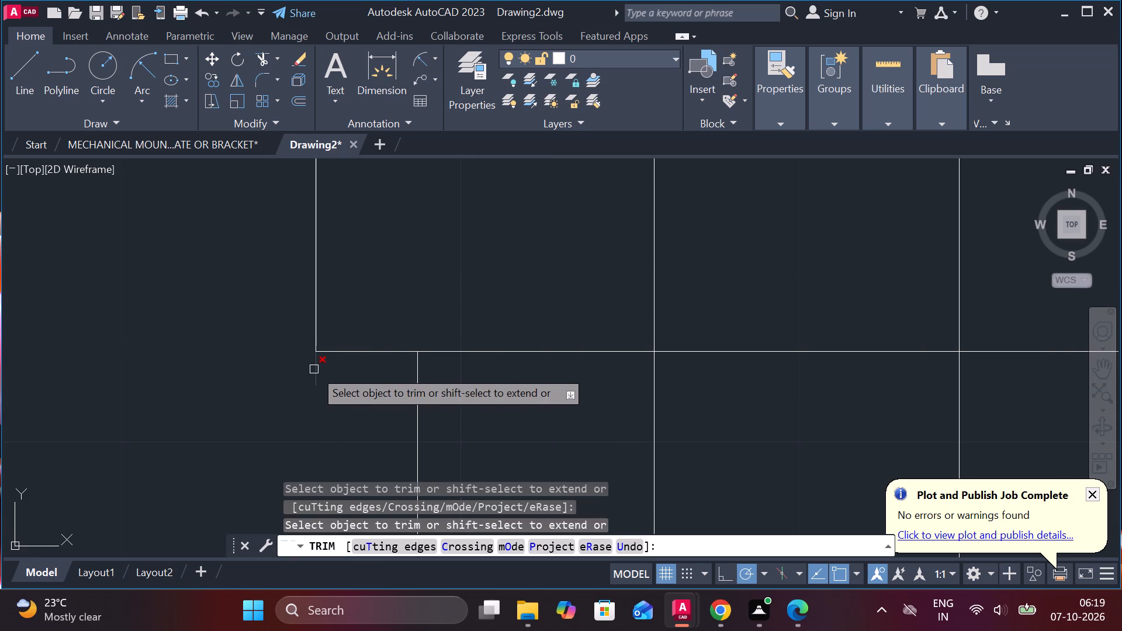
click(314, 369)
click(472, 352)
scroll(472, 352, down, 2)
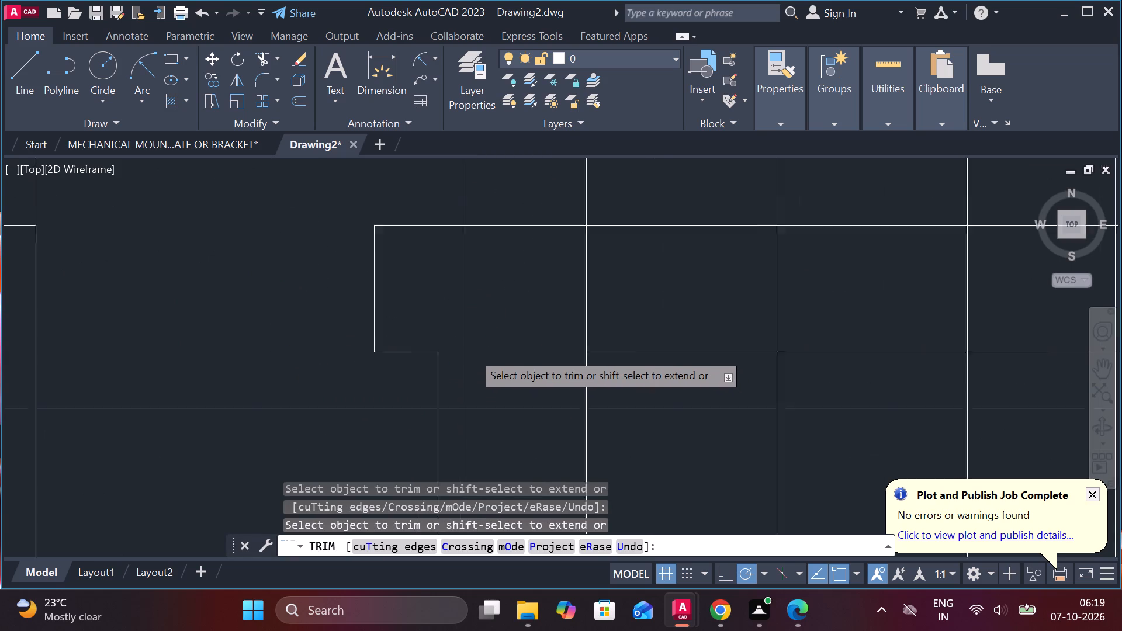
scroll(472, 352, down, 1)
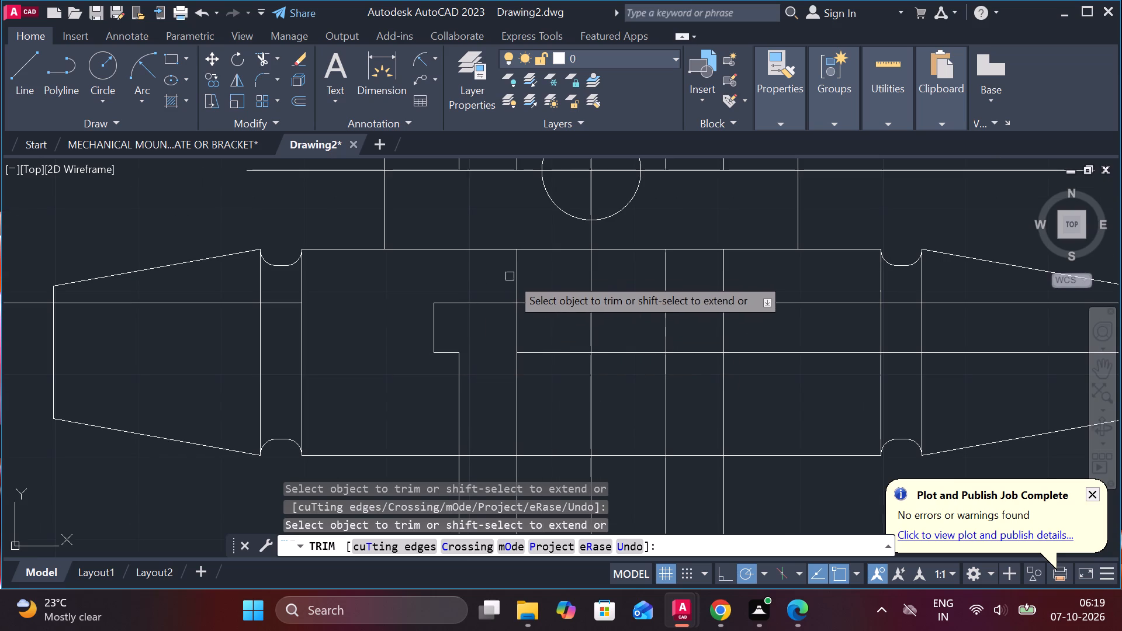
Trim the three remaining offset verticals above the upper horizontal line, and both horizontals between the right outer offset line and right neck.
click(515, 275)
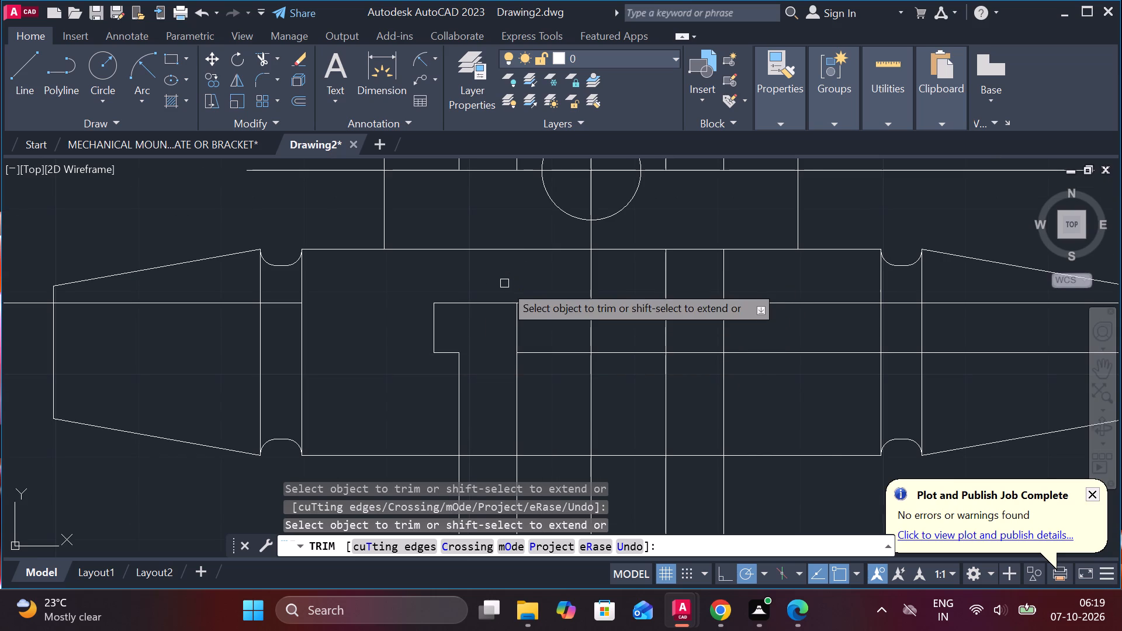
click(662, 276)
click(722, 271)
drag(766, 271, 775, 293)
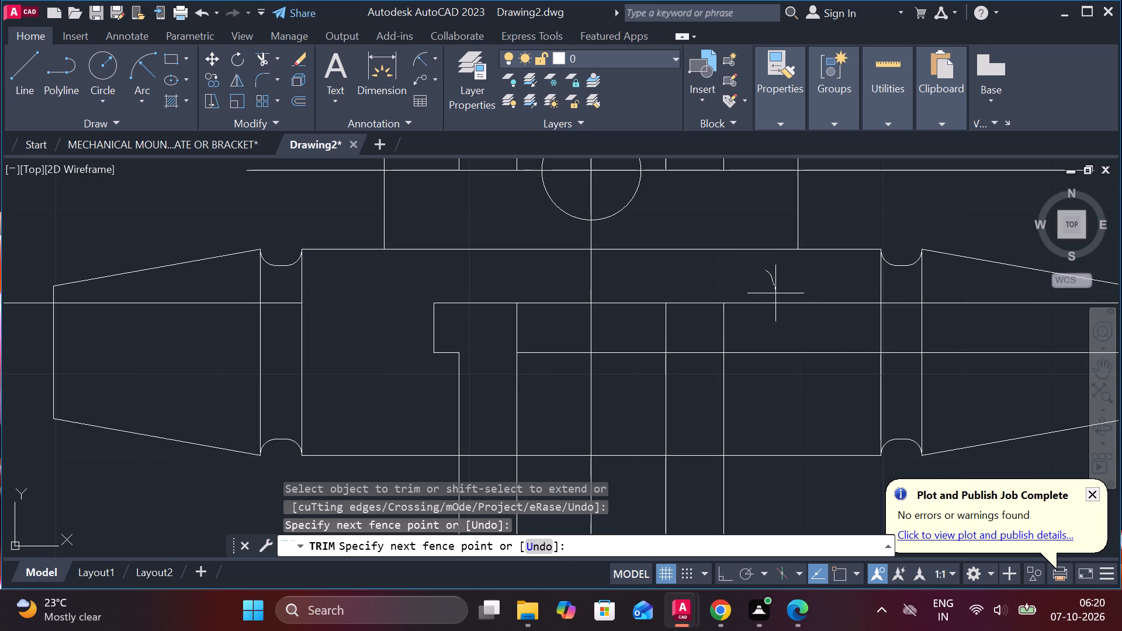
drag(775, 293, 783, 388)
middle_drag(767, 372, 692, 362)
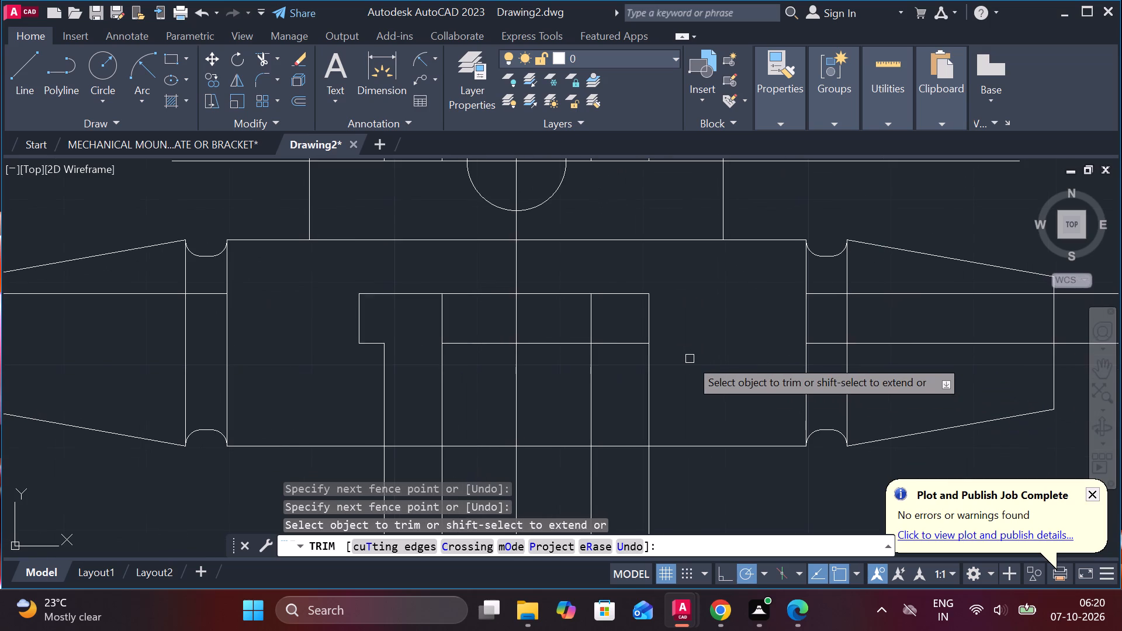
Offset the shaft centreline segment between the left inner and right outer offset lines 6 downward.
key(Escape)
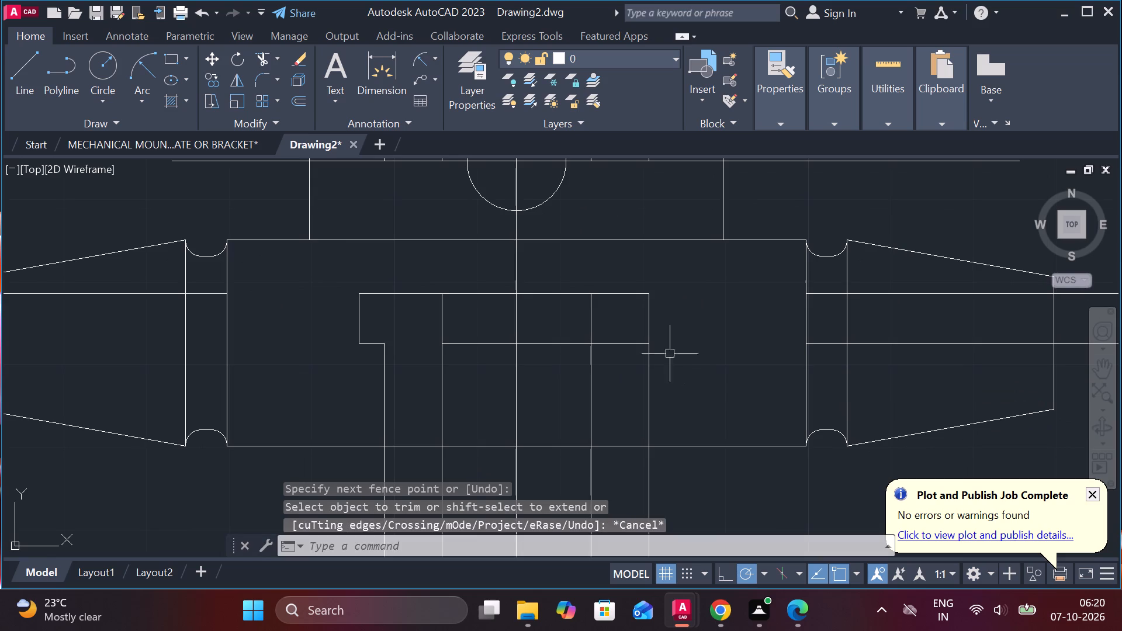
click(557, 339)
key(o)
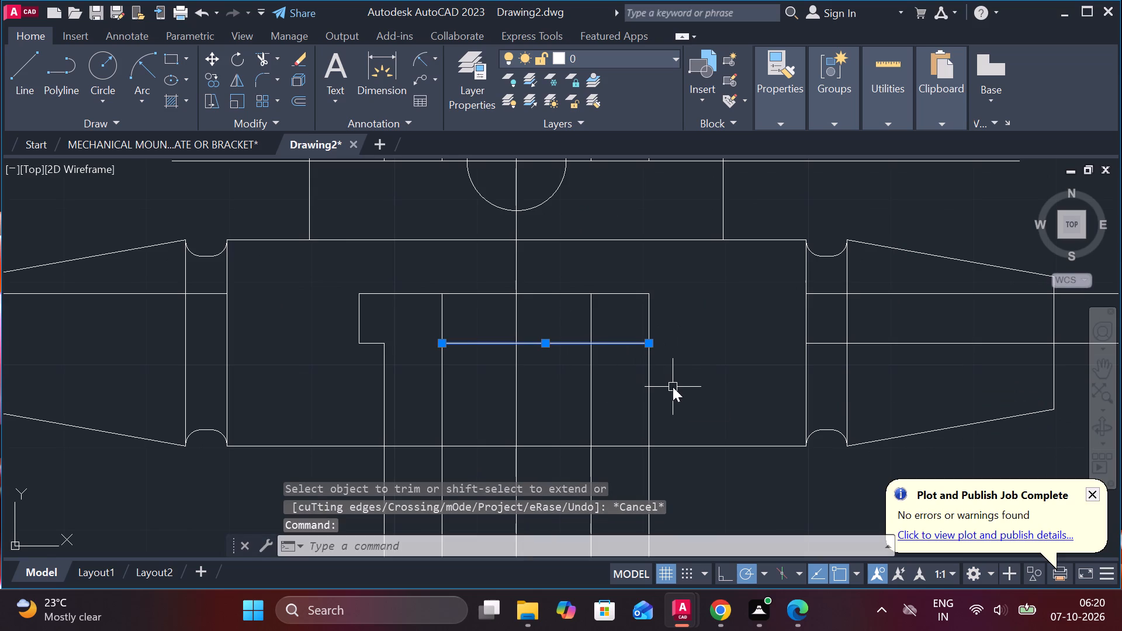
key(Return)
key(Return)
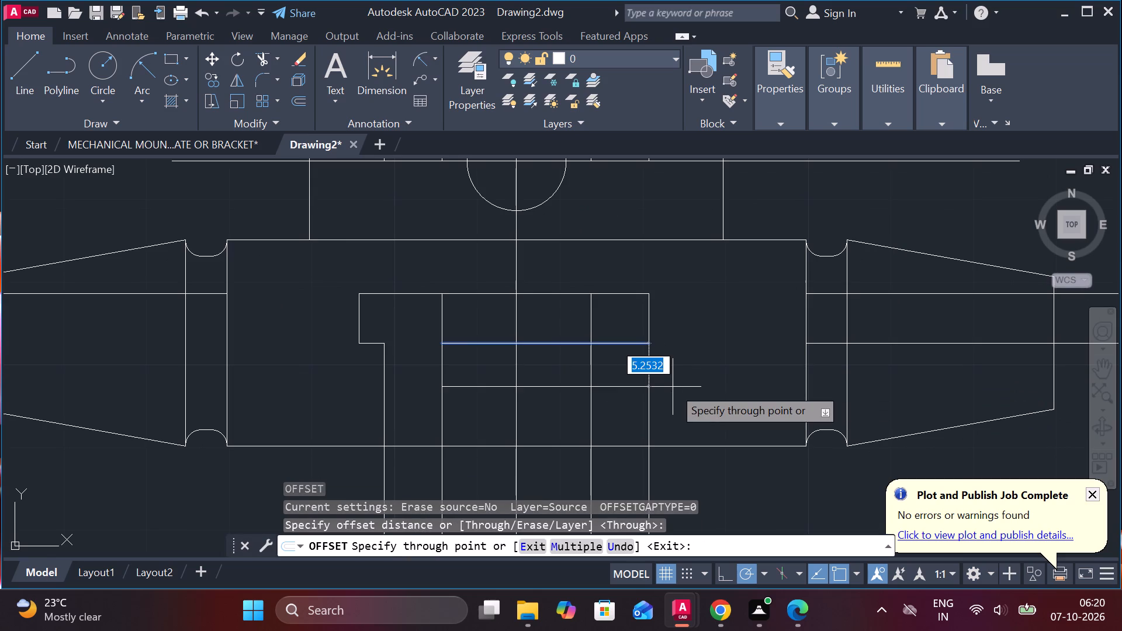
key(6)
key(Return)
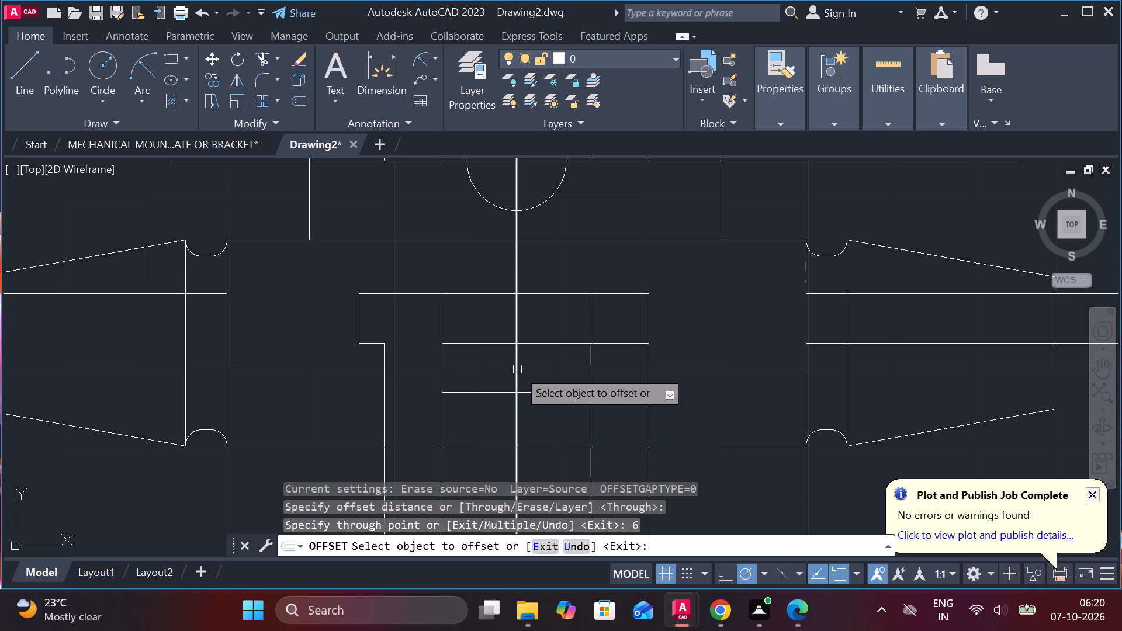
middle_drag(545, 359, 548, 336)
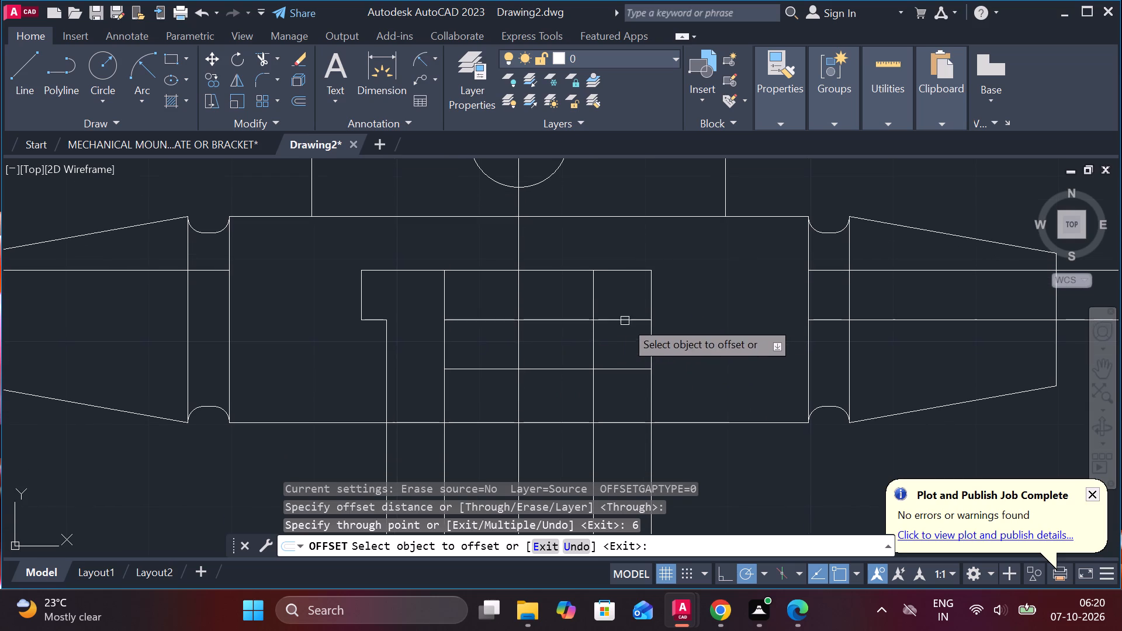
key(Escape)
Erase the original centreline segment between the offset verticals and the upper horizontal line directly above it.
click(573, 323)
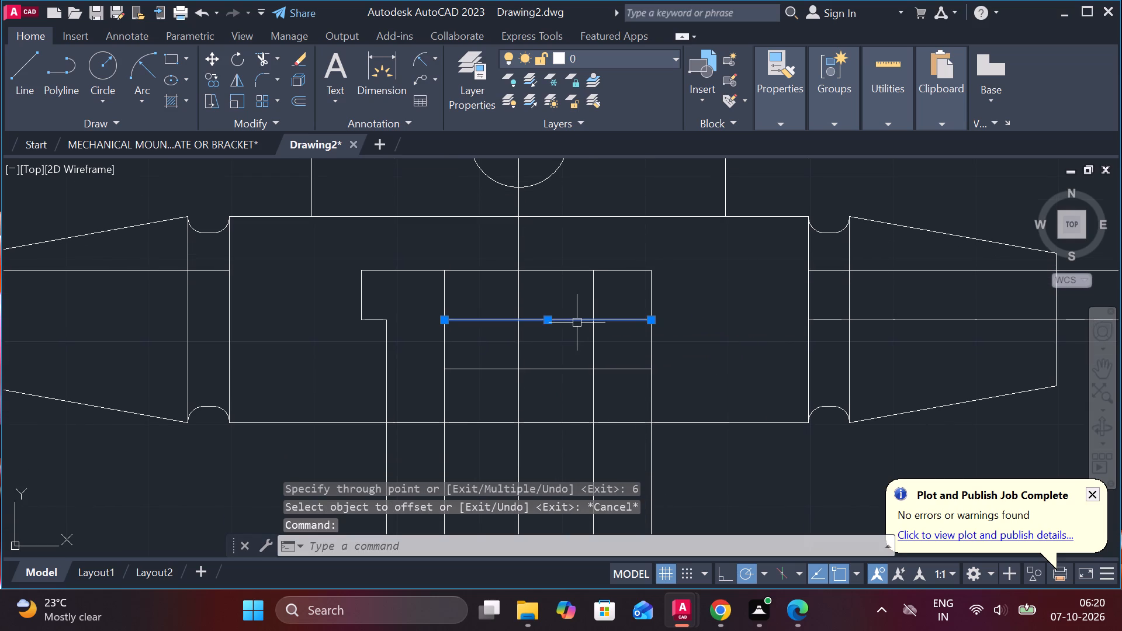
text(E)
key(space)
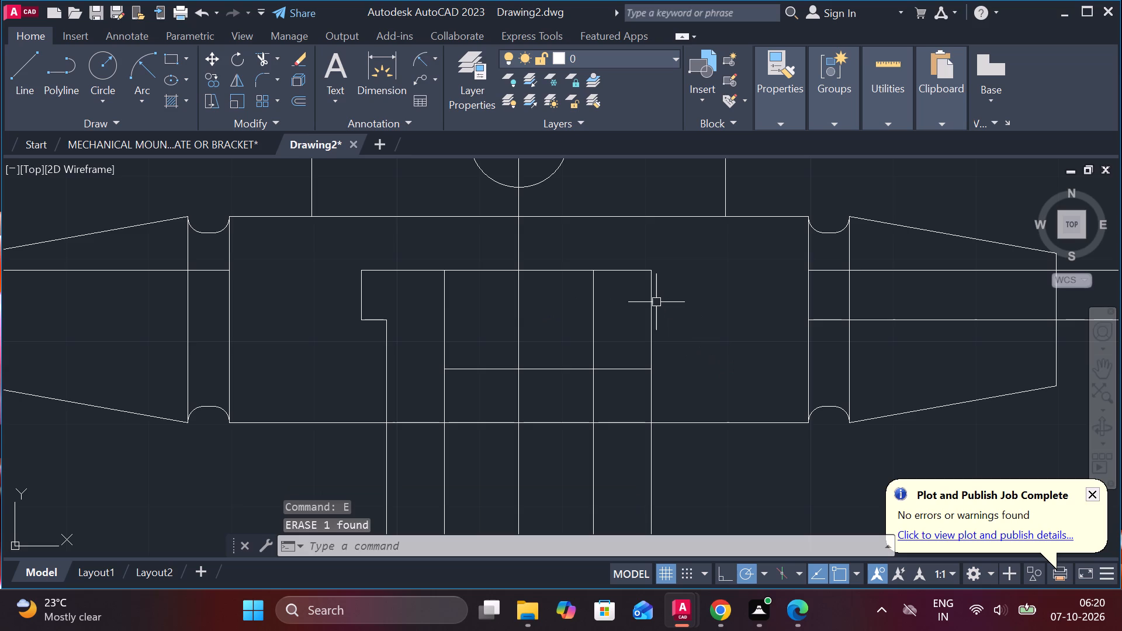
click(632, 269)
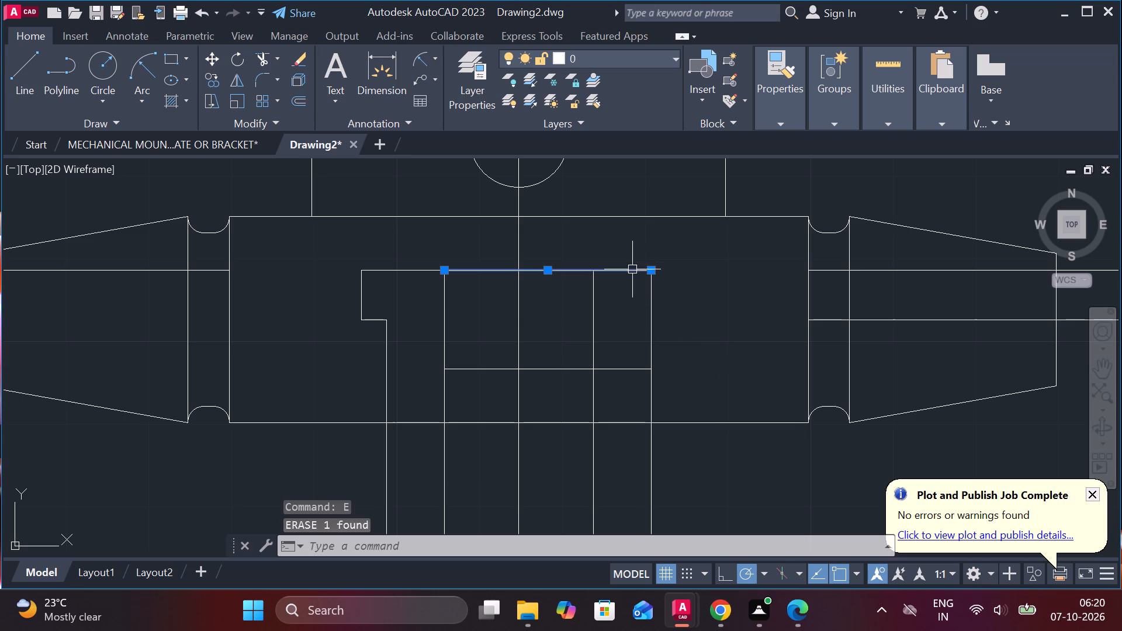
text(E)
key(space)
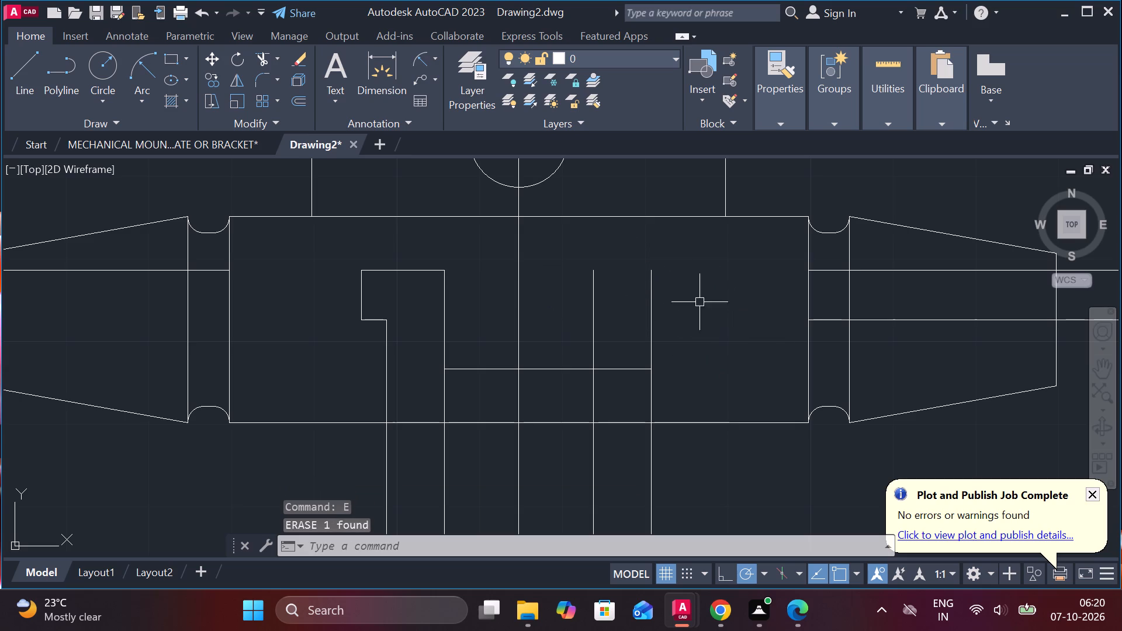
Draw a line from the top of the right inner offset line 10 rightward, down to centreline level, and back to the right outer offset line.
key(l)
key(Return)
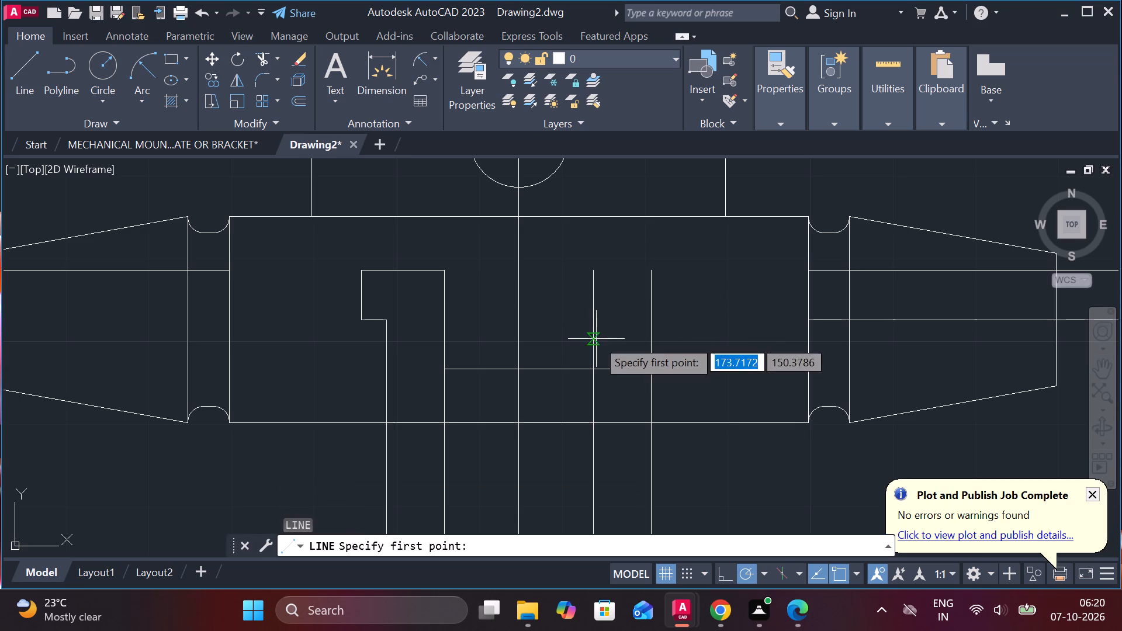
click(595, 274)
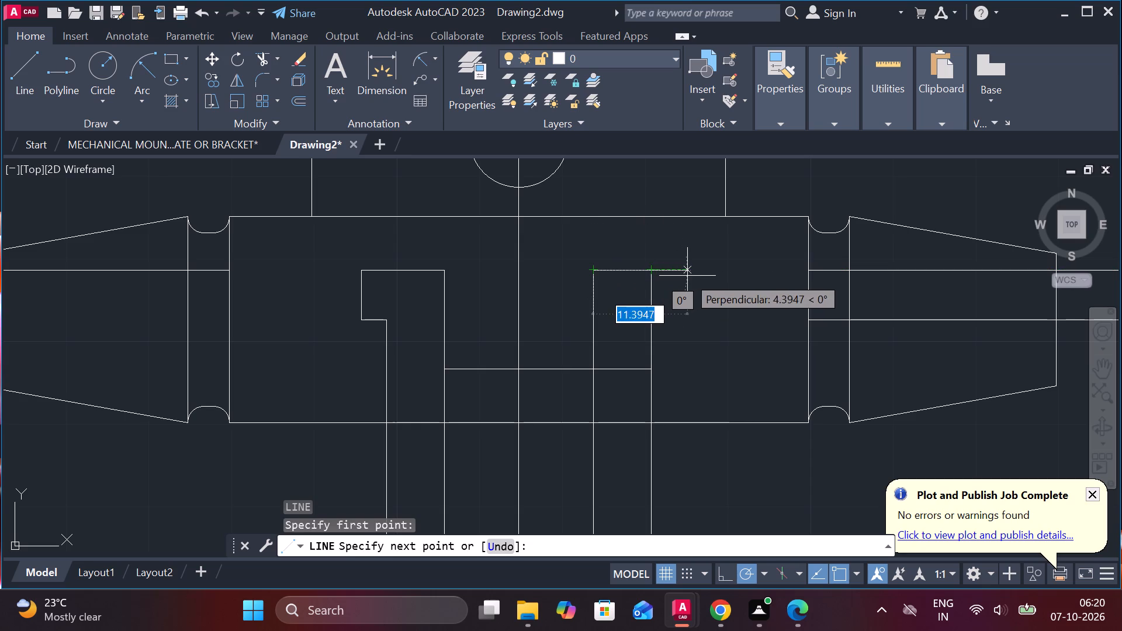
text(10)
key(Return)
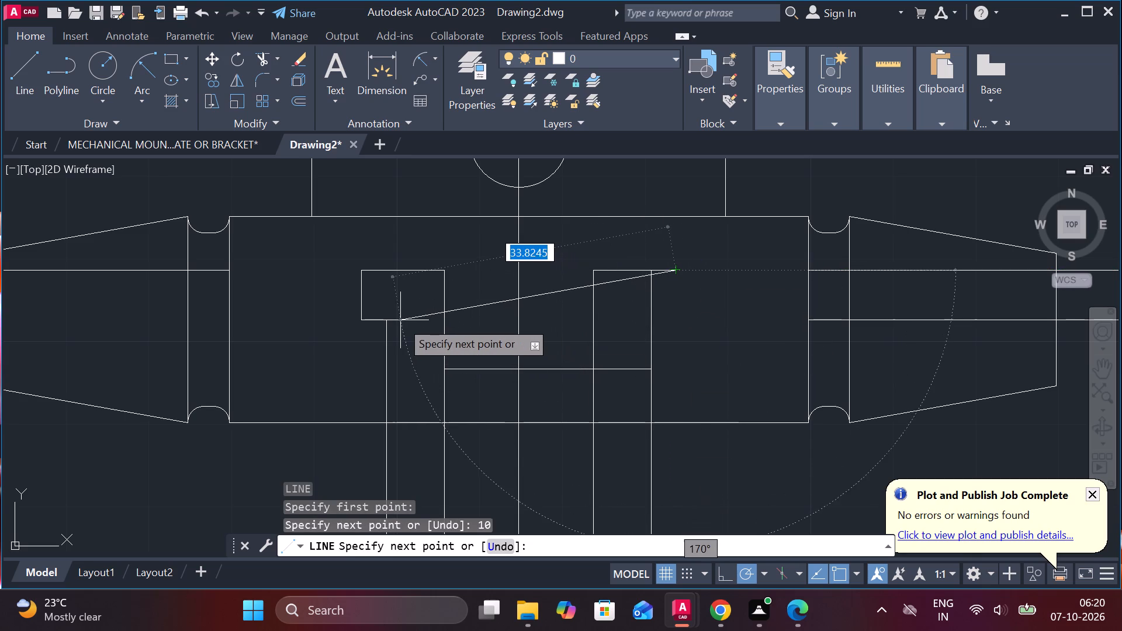
click(683, 321)
click(652, 321)
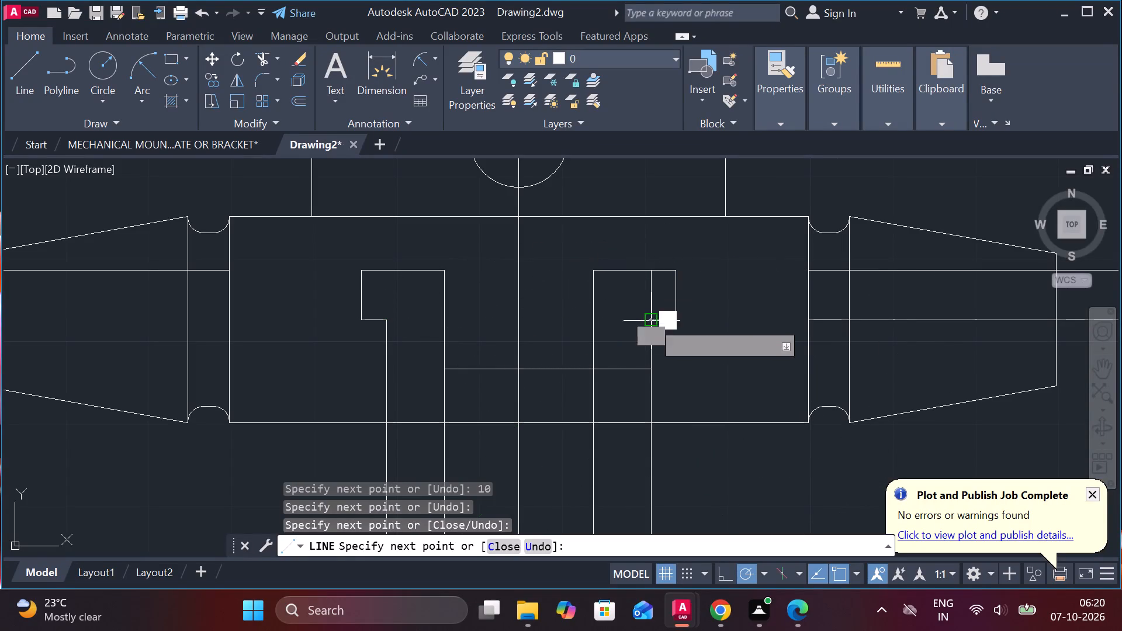
key(Escape)
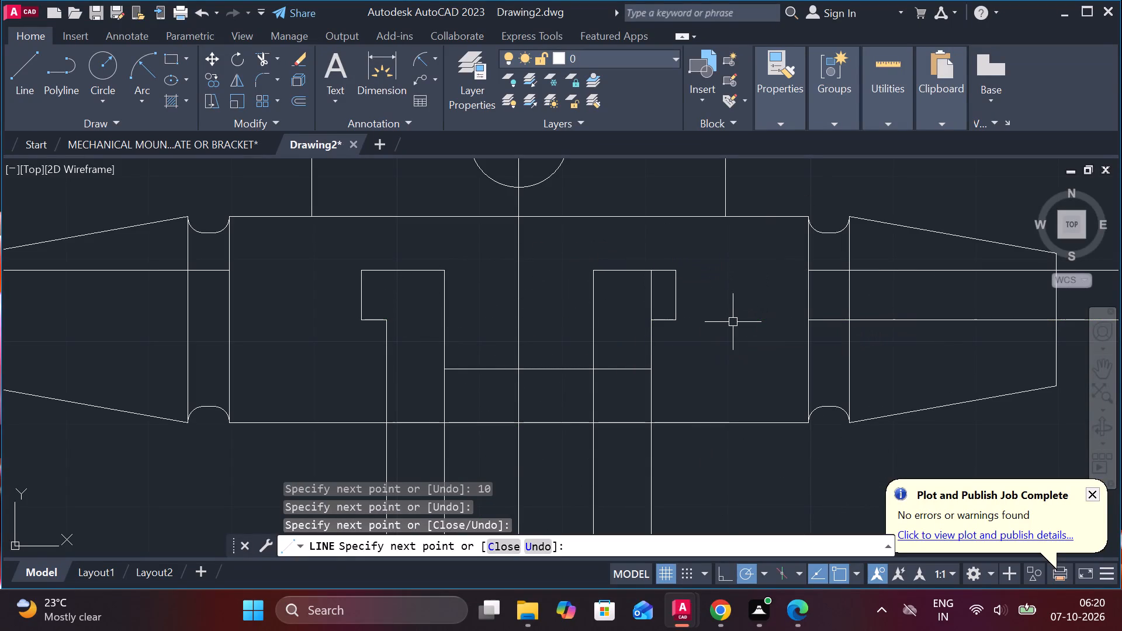
Trim the right outer offset line where it runs through the new right step above the centreline.
text(TR)
key(space)
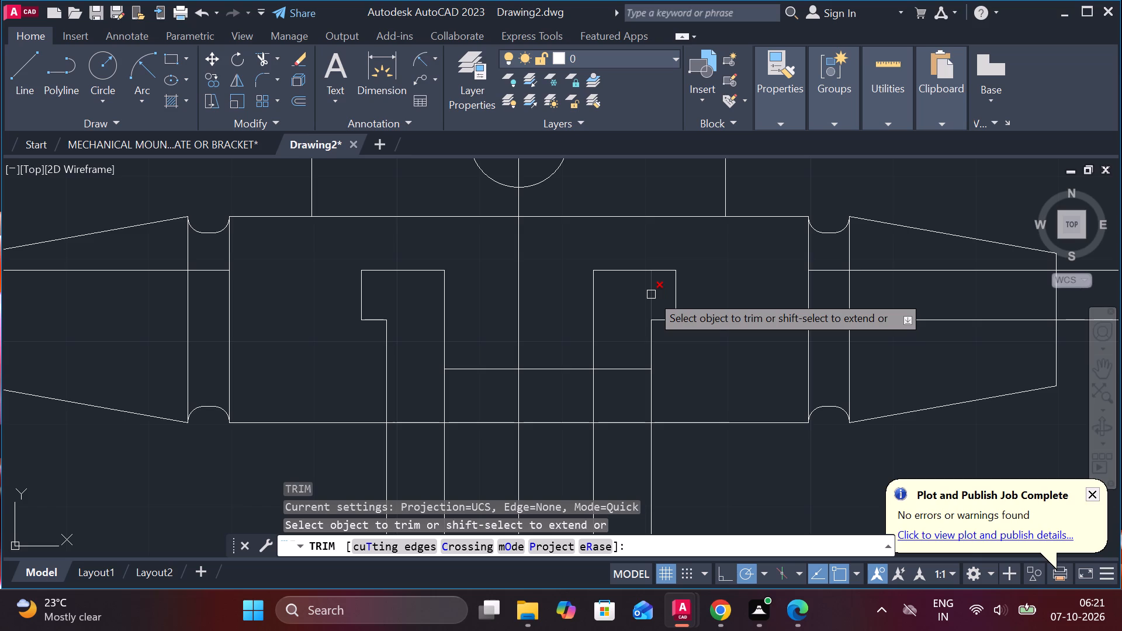
click(651, 294)
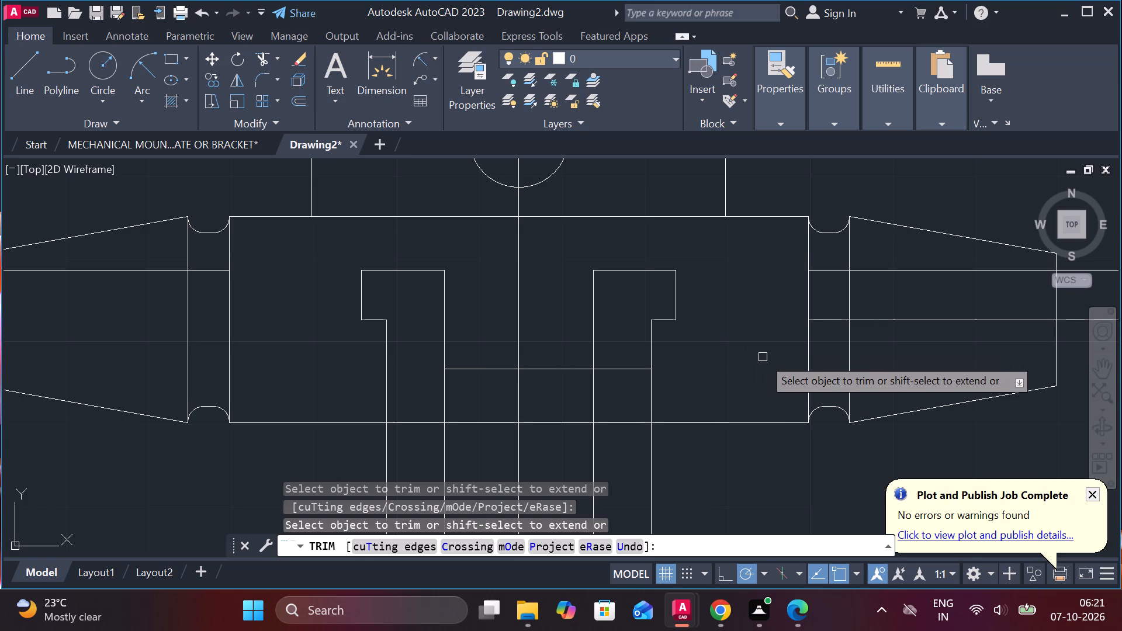
key(Escape)
Lengthen the right part of the shaft centreline about 60 leftward, past the left step.
click(884, 325)
click(880, 320)
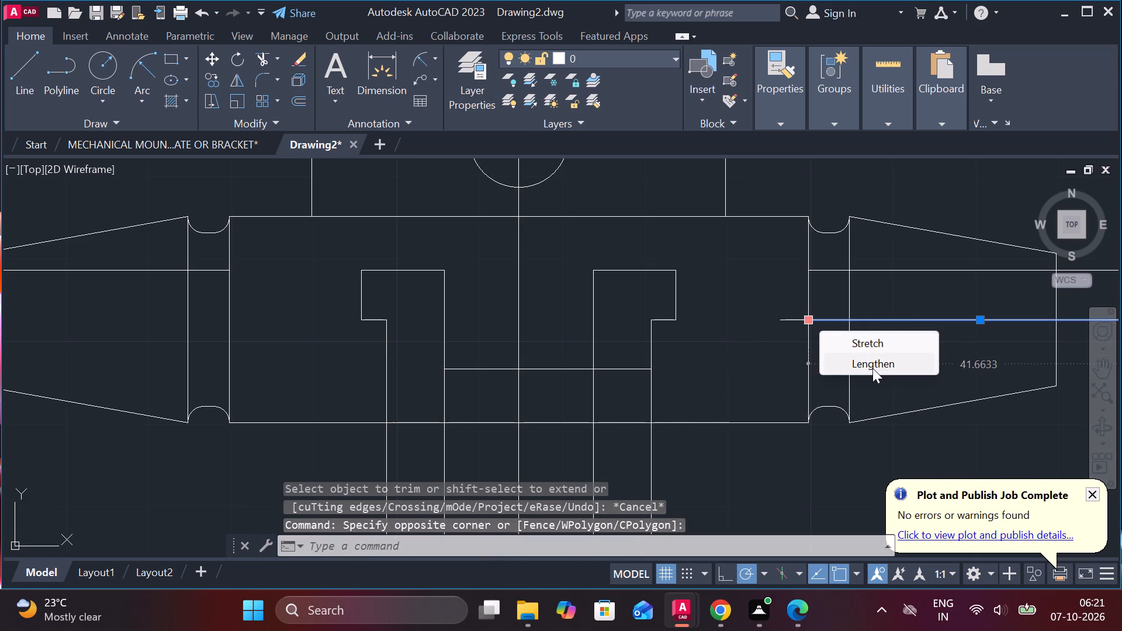
click(872, 368)
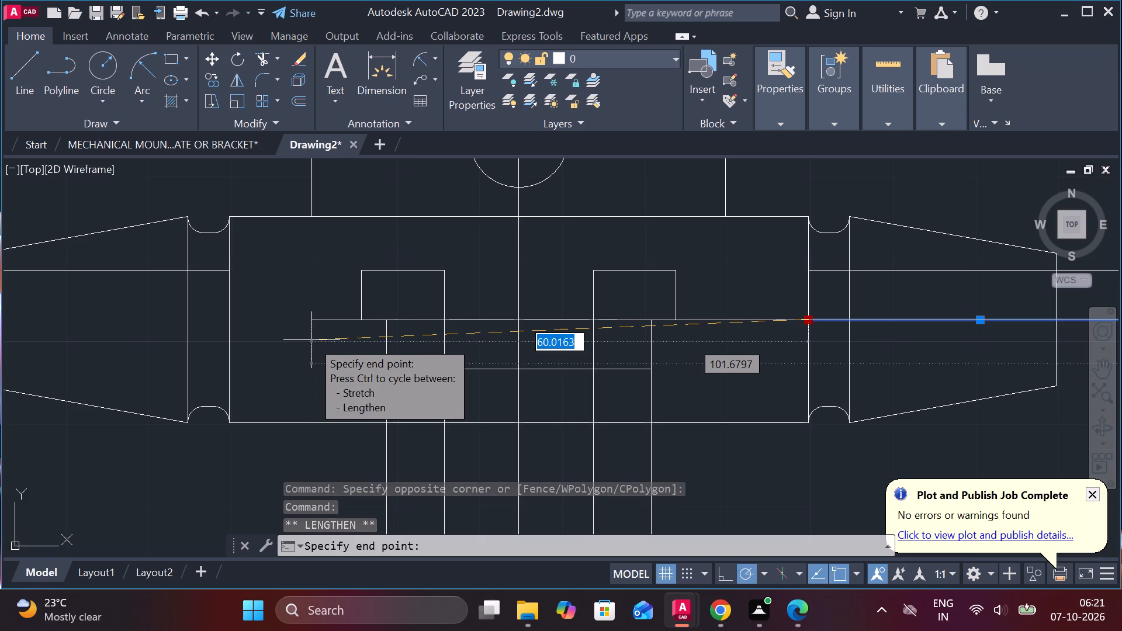
click(311, 340)
key(Escape)
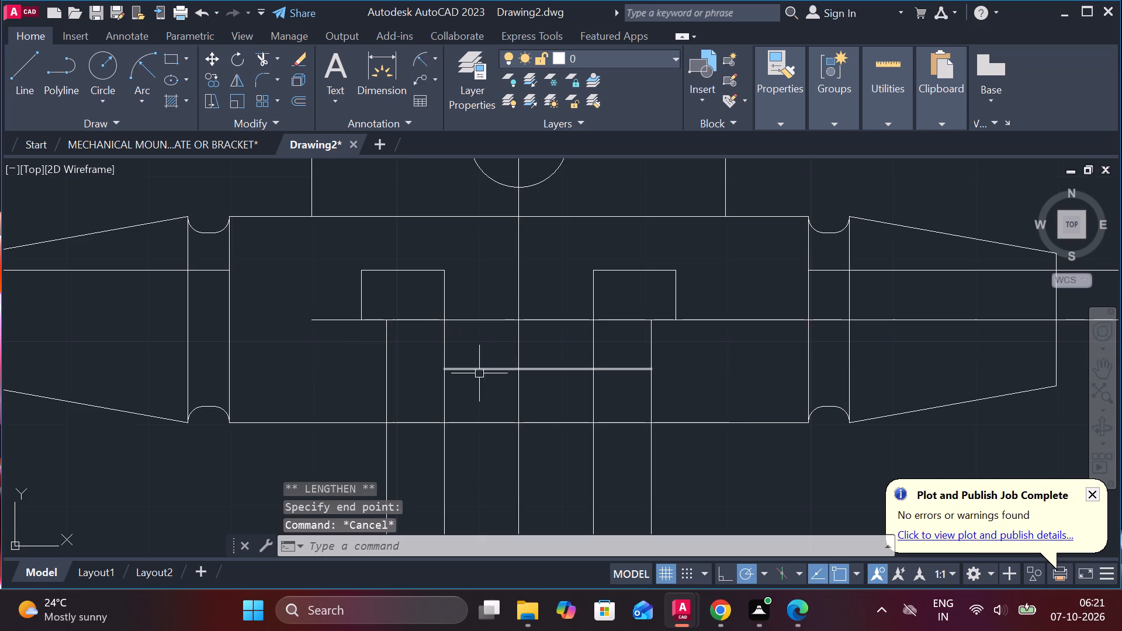
Trim three offset verticals between the lower horizontal and shaft bottom, plus the centreline and inner vertical between the right offset lines.
text(TR)
key(space)
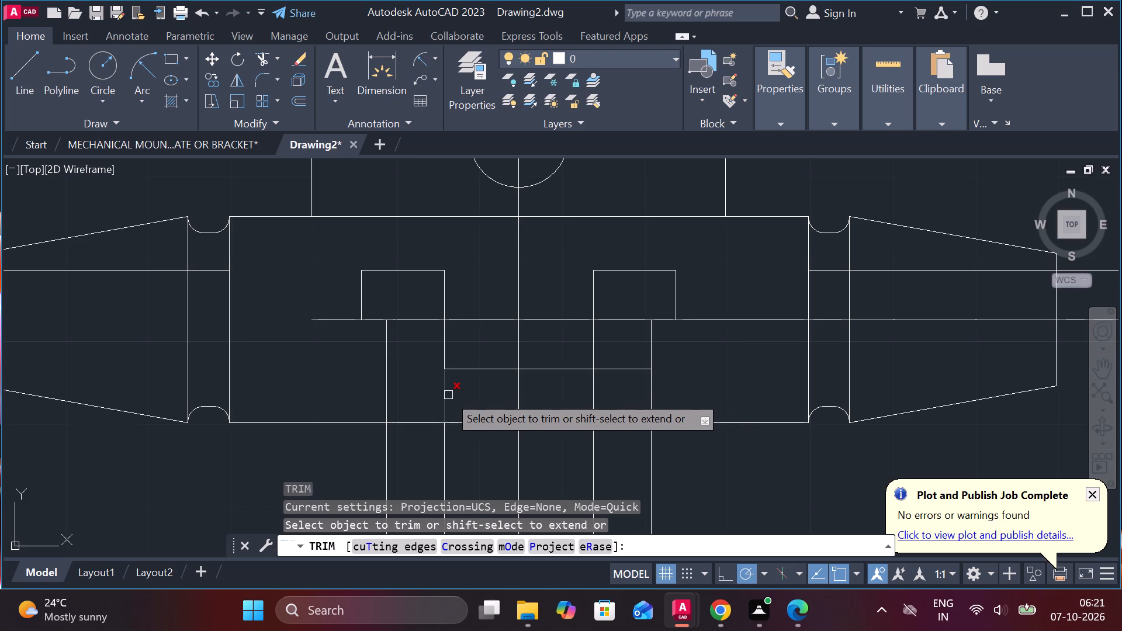
click(447, 394)
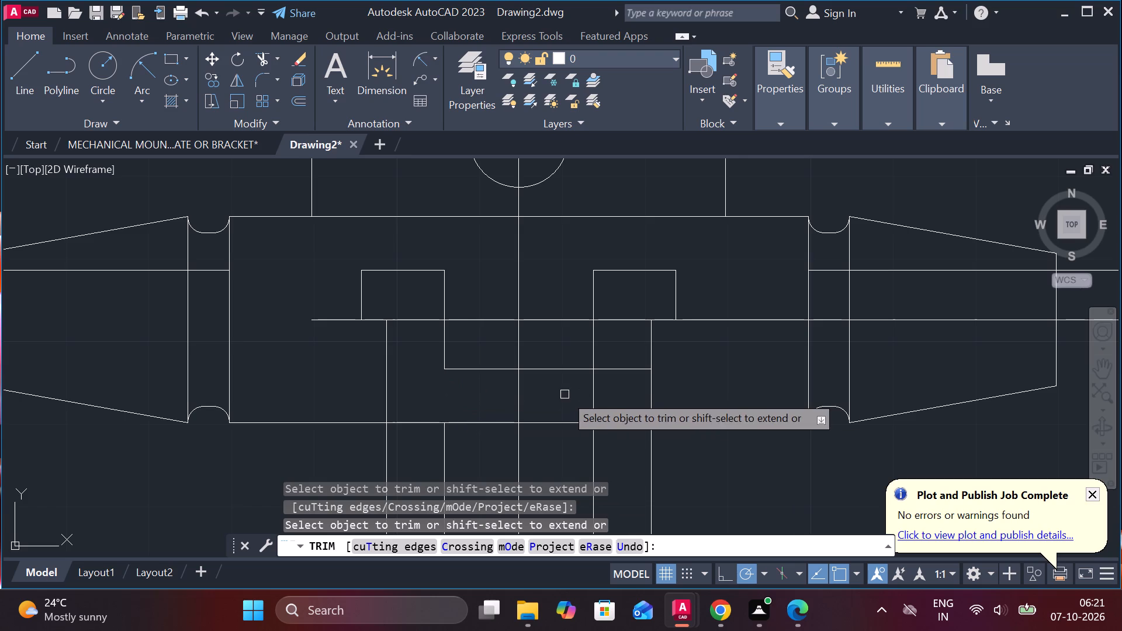
click(595, 383)
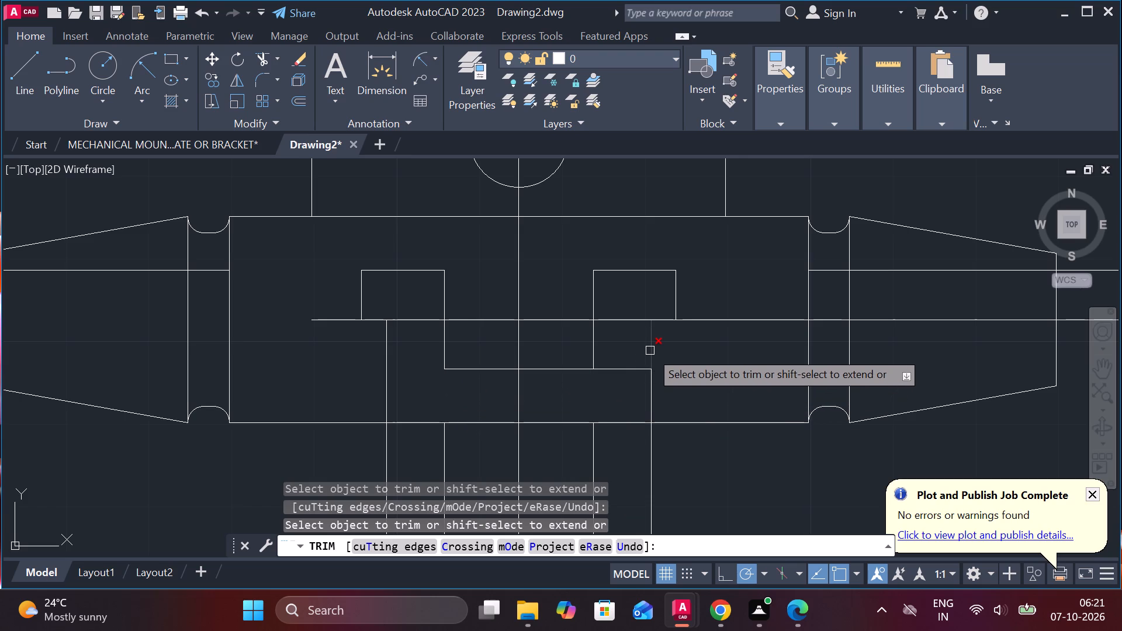
click(629, 320)
click(647, 395)
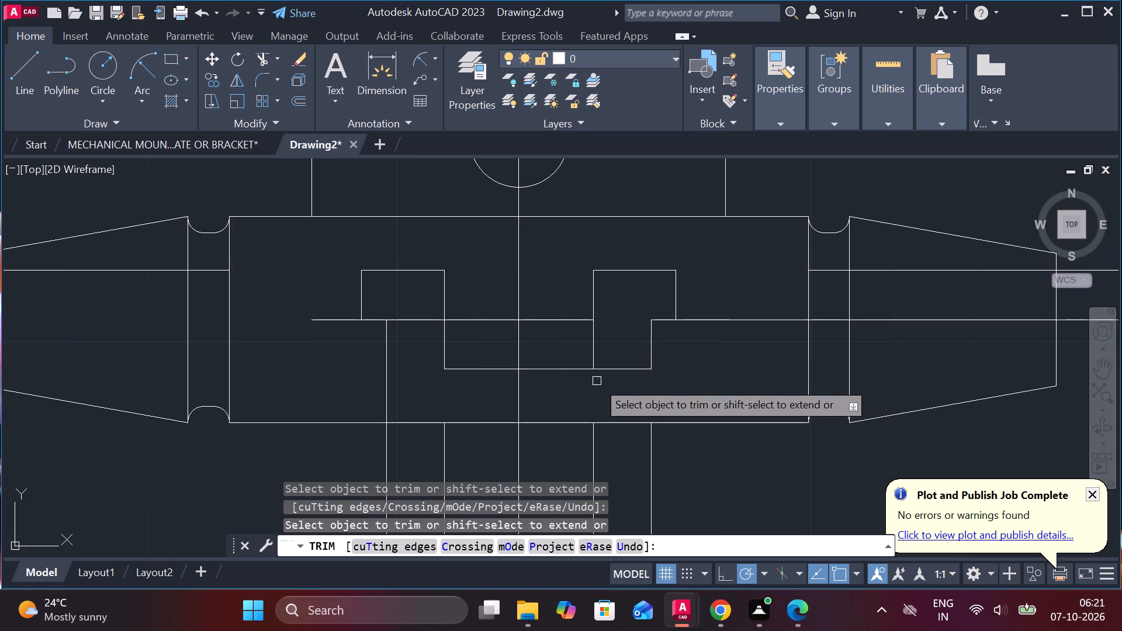
click(591, 345)
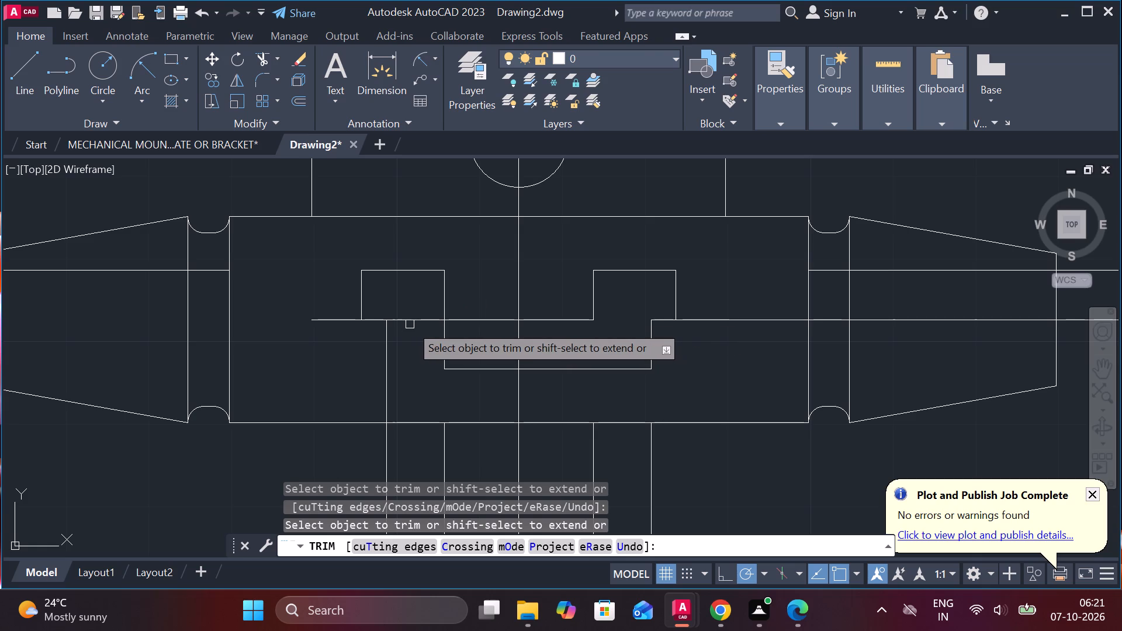
Trim the lengthened centreline's overhang beyond the left step and its segments from the left outer vertical to the right inner vertical.
click(349, 321)
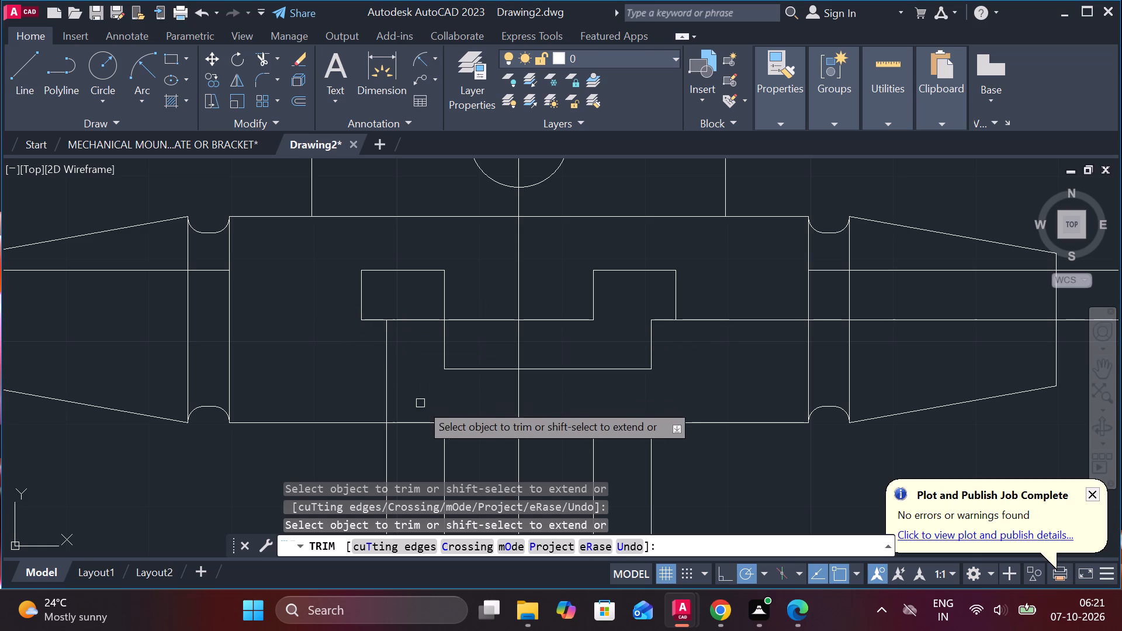
click(401, 320)
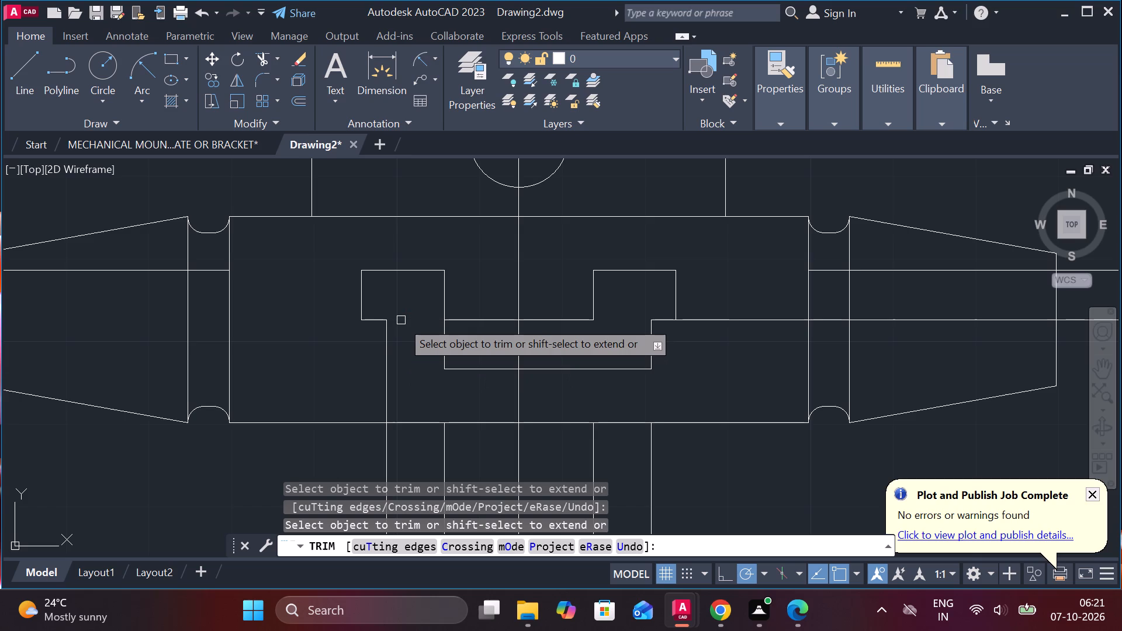
click(466, 323)
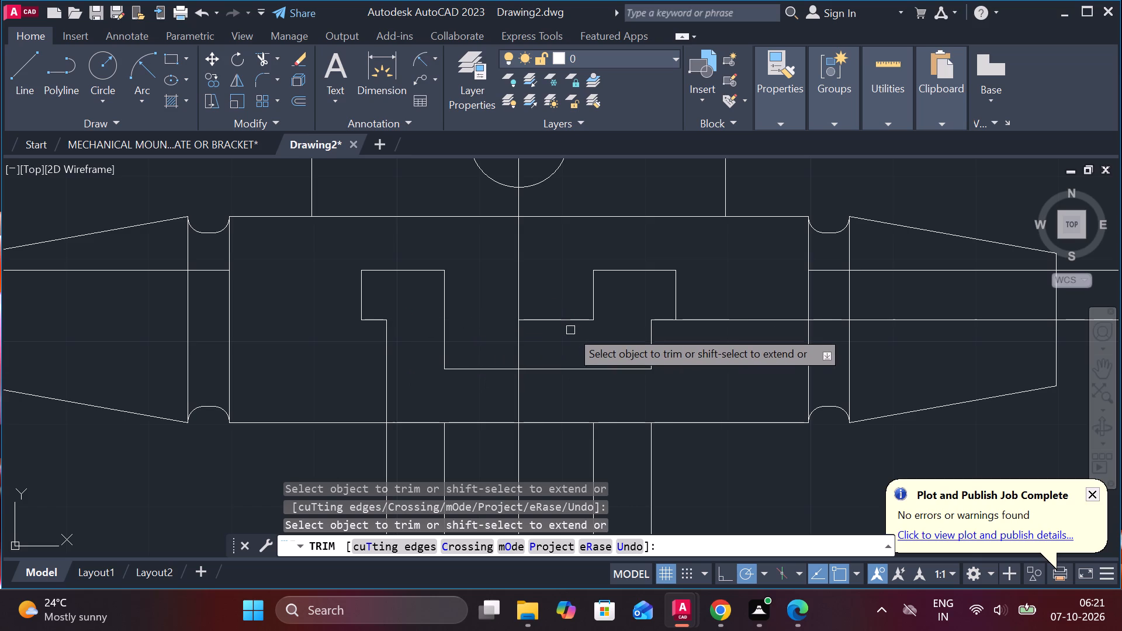
click(561, 320)
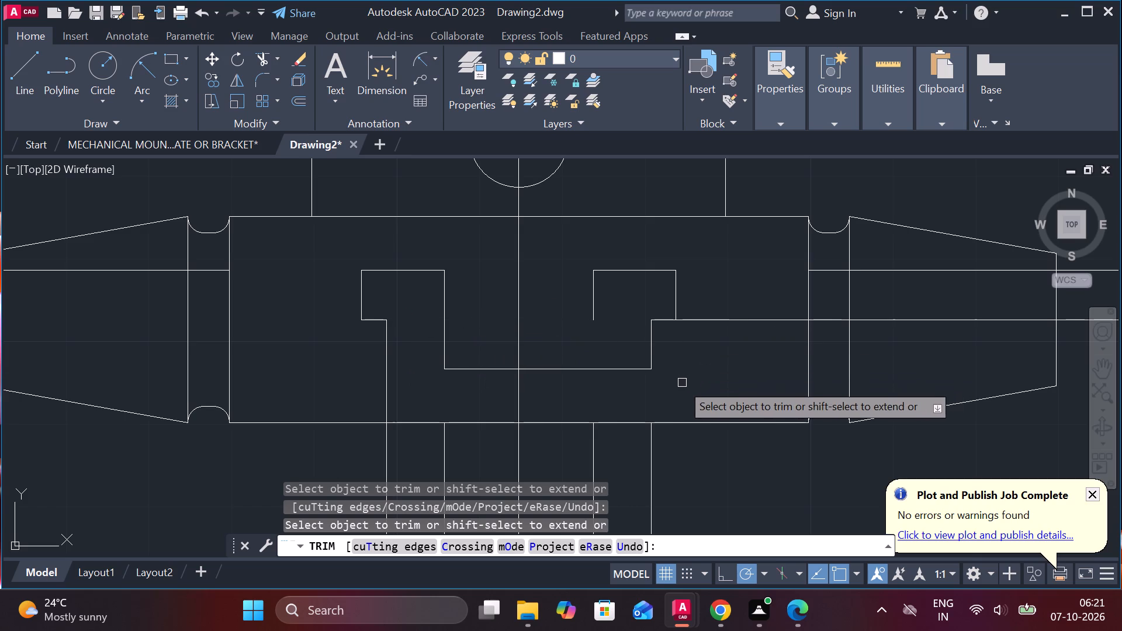
key(Escape)
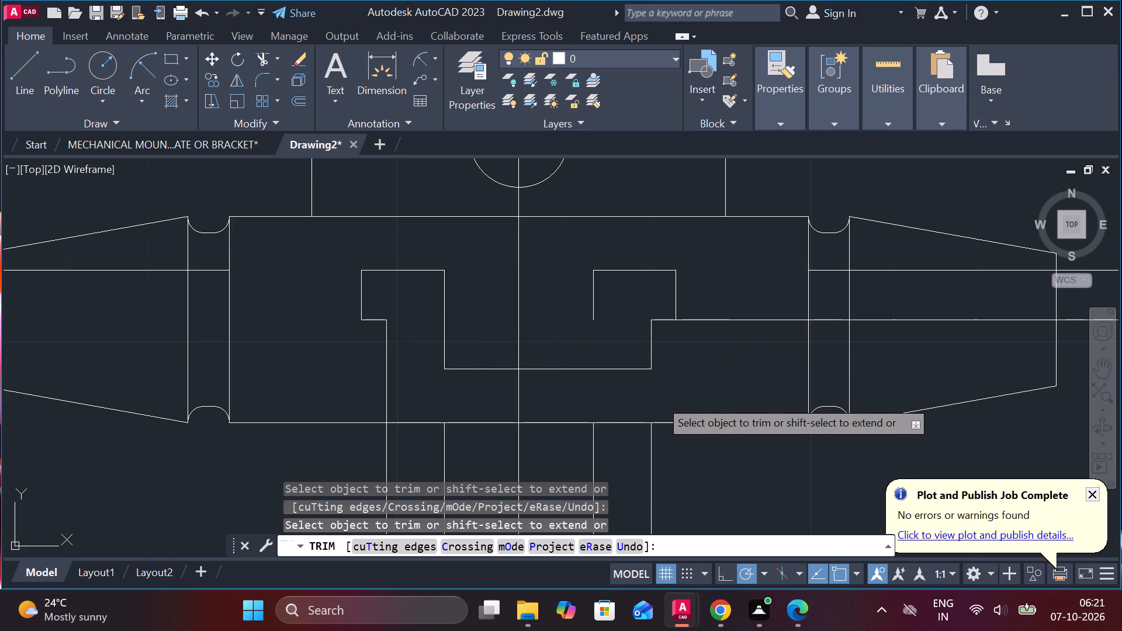
Extend the right outer offset line from below the shaft up to the lower horizontal line.
text(EX)
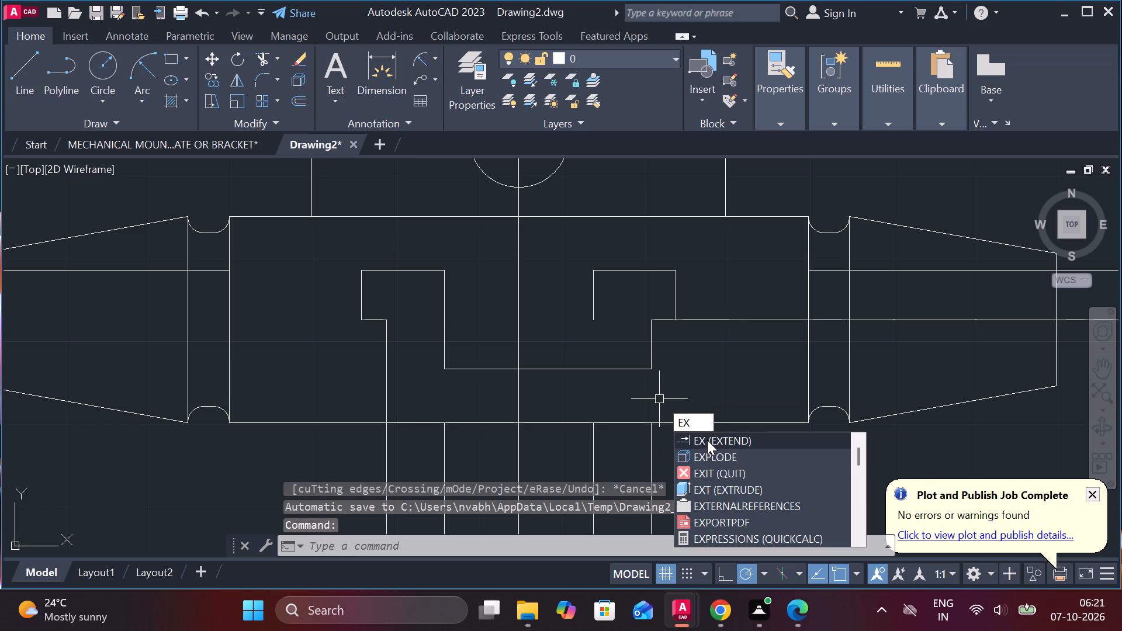
click(707, 440)
click(653, 455)
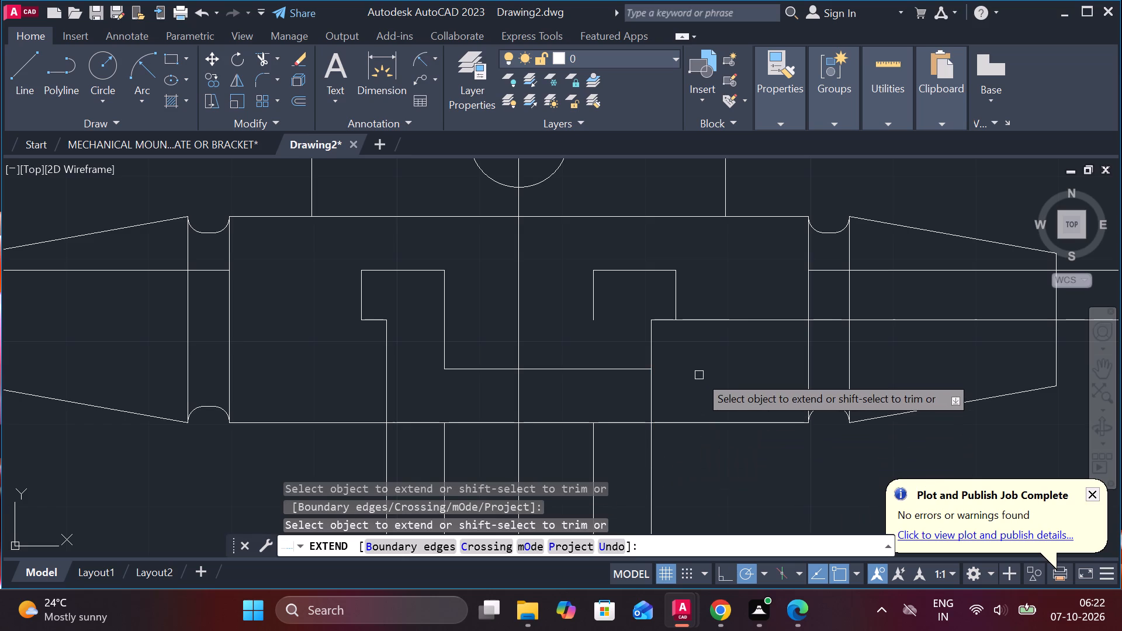
key(Escape)
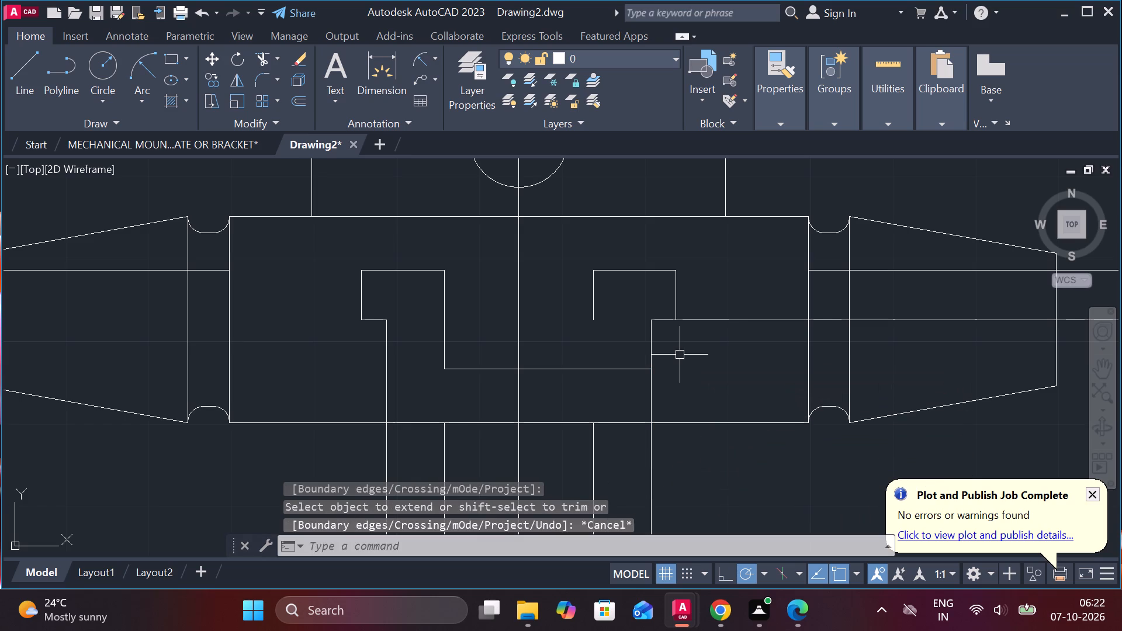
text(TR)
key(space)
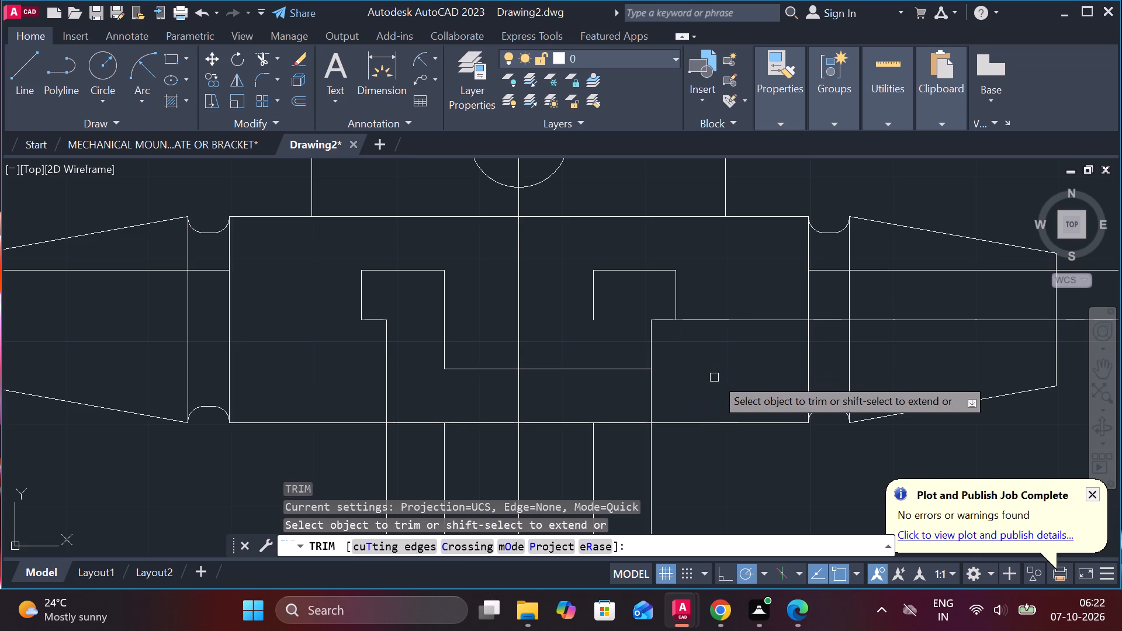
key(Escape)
Extend the right inner vertical line of the stepped feature down to its bottom horizontal line.
key(e)
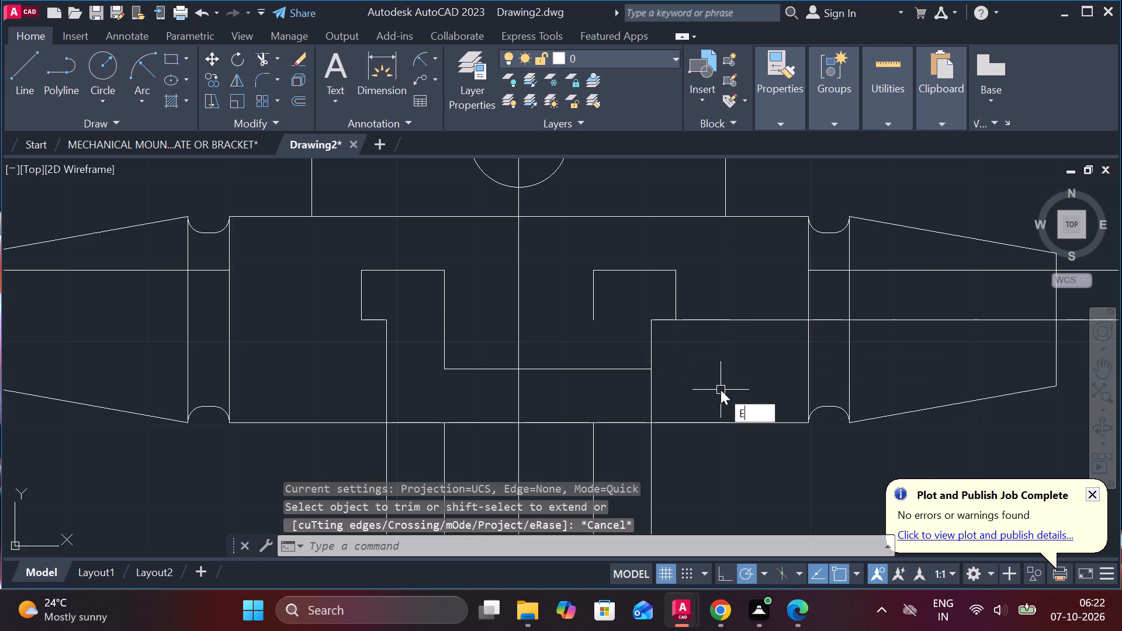
key(x)
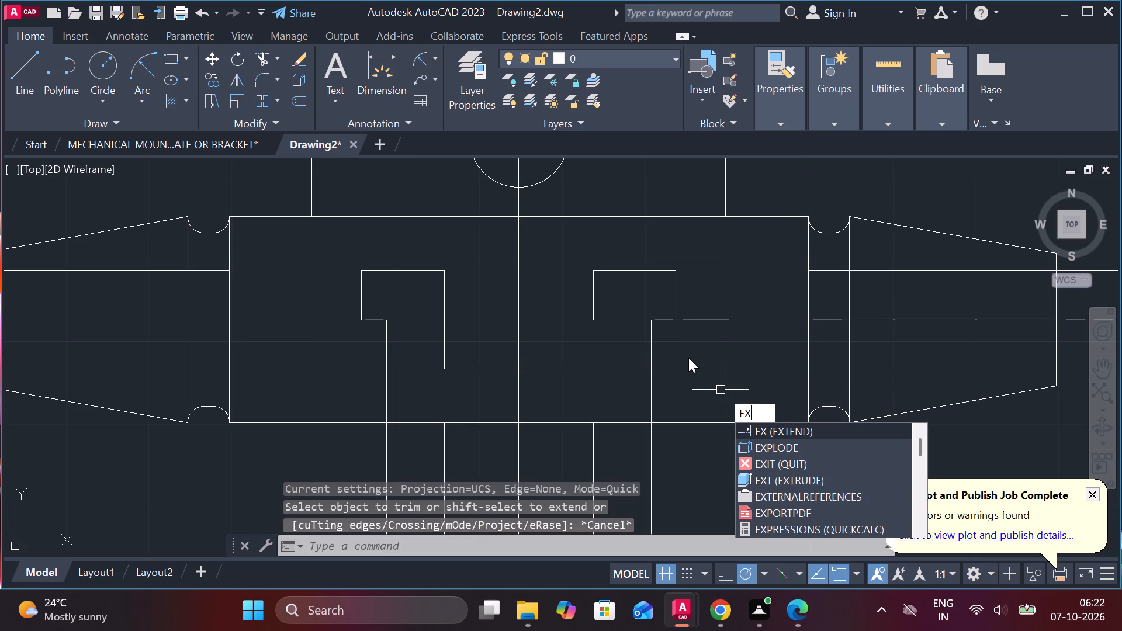
key(space)
click(594, 309)
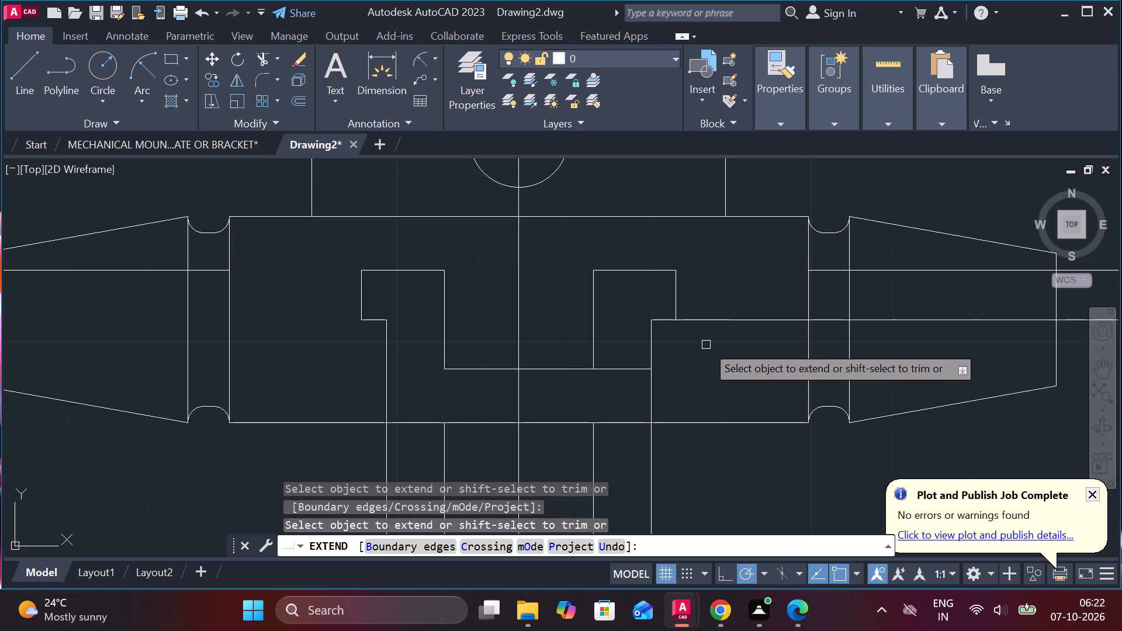
key(Escape)
Trim the bottom horizontal's overhang between the right verticals, and the lower horizontal from the right step to the right neck.
text(TR)
key(space)
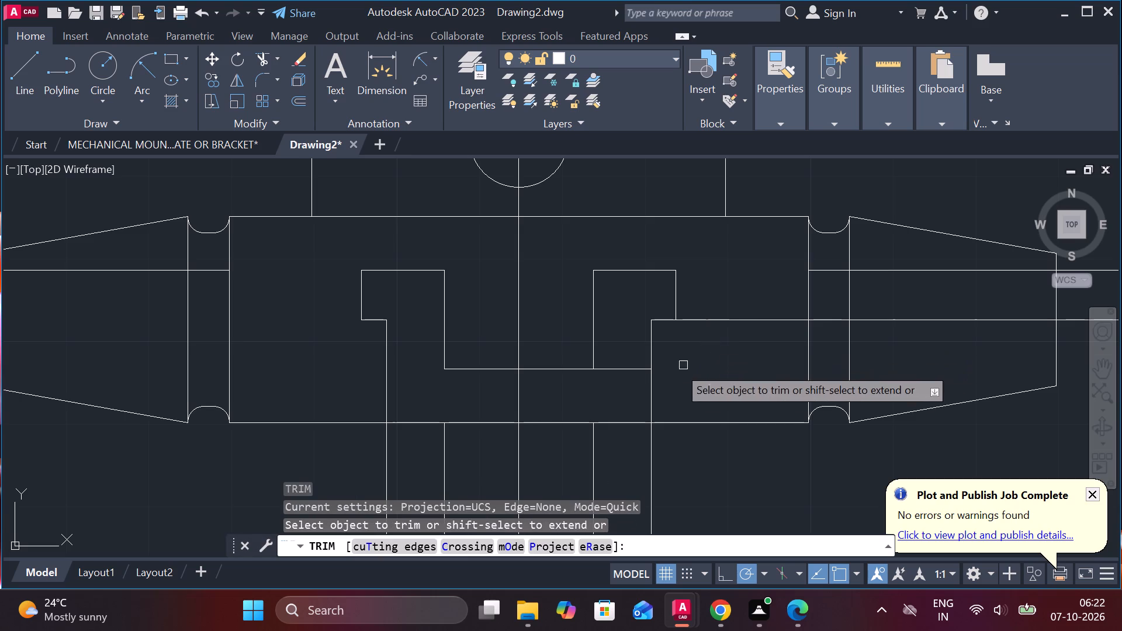
click(631, 373)
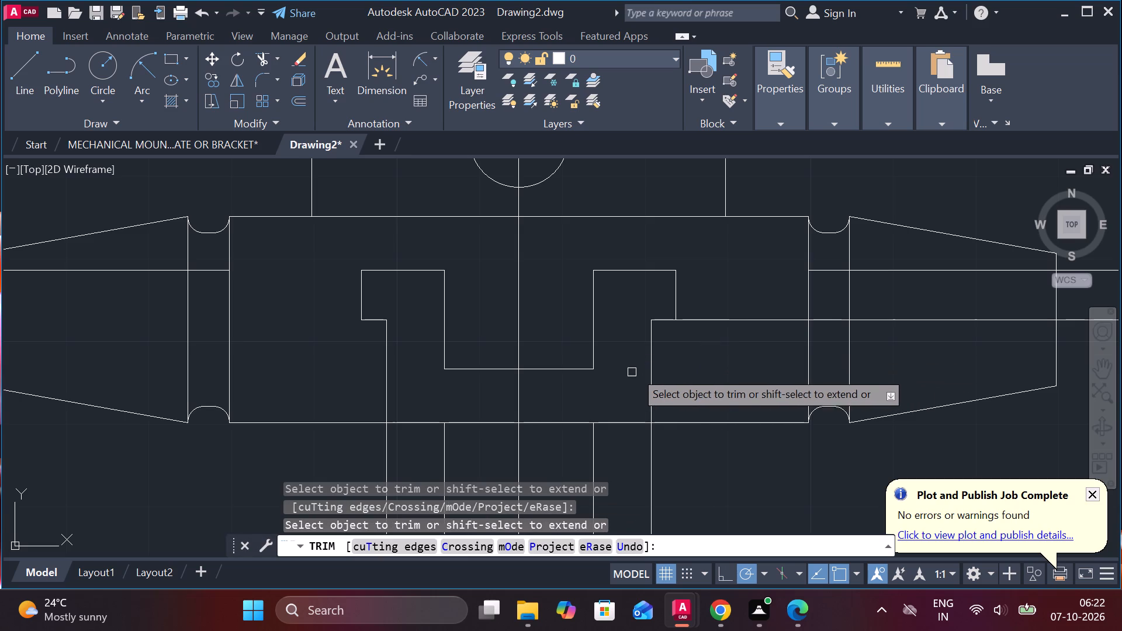
click(700, 318)
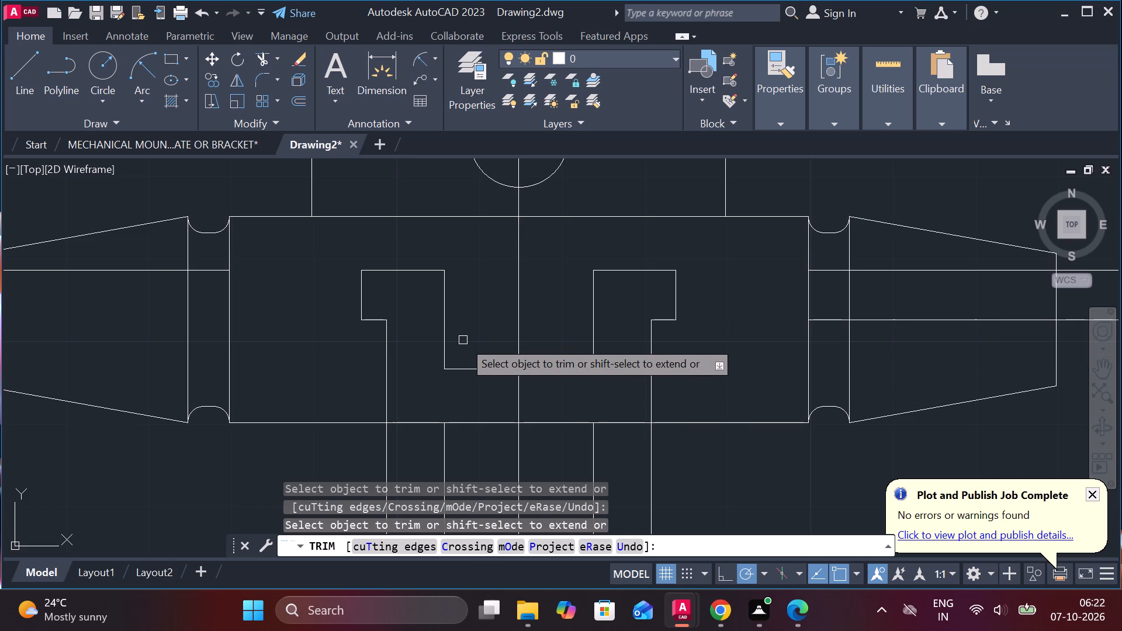
key(Escape)
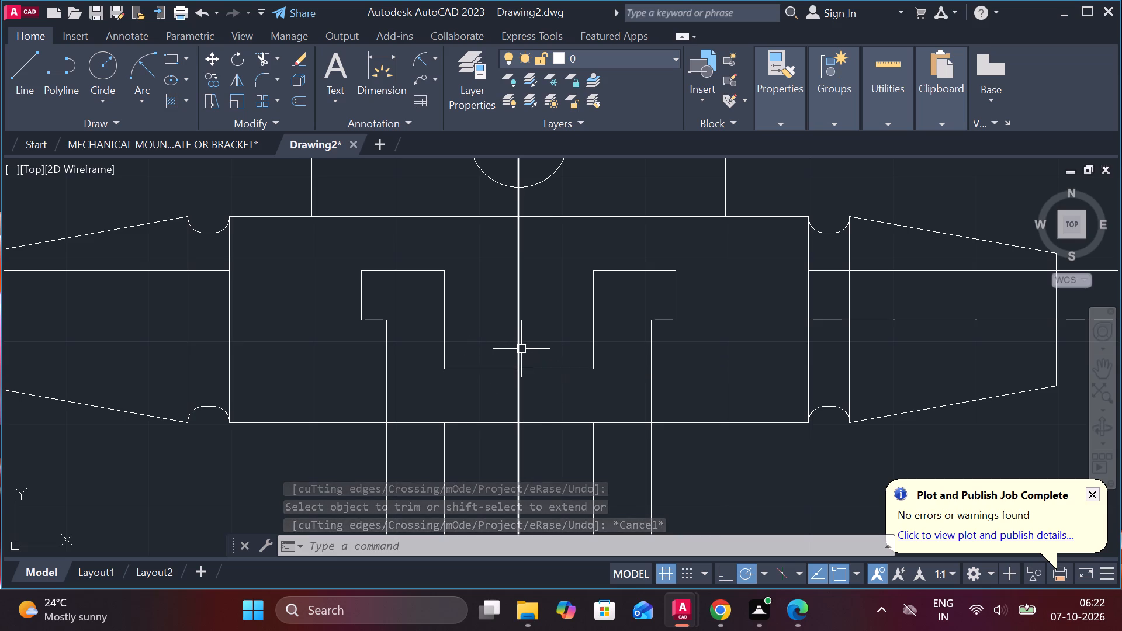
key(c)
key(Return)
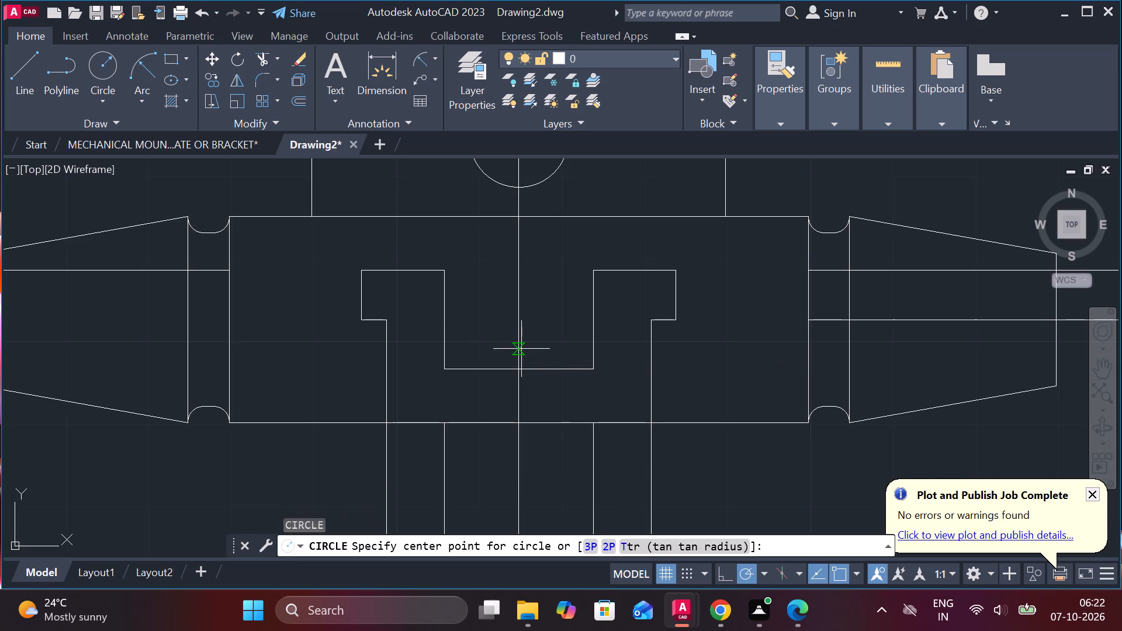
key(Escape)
Chamfer both bottom corners of the central part of the stepped feature with length 6 and angle 45.
text(CH)
click(601, 406)
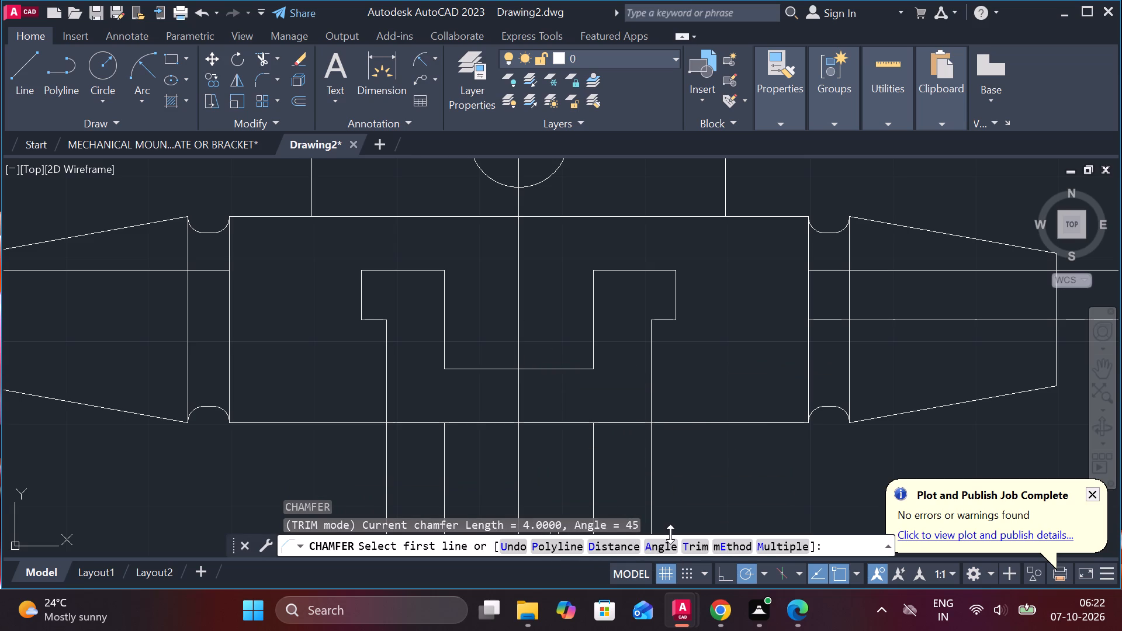
click(658, 543)
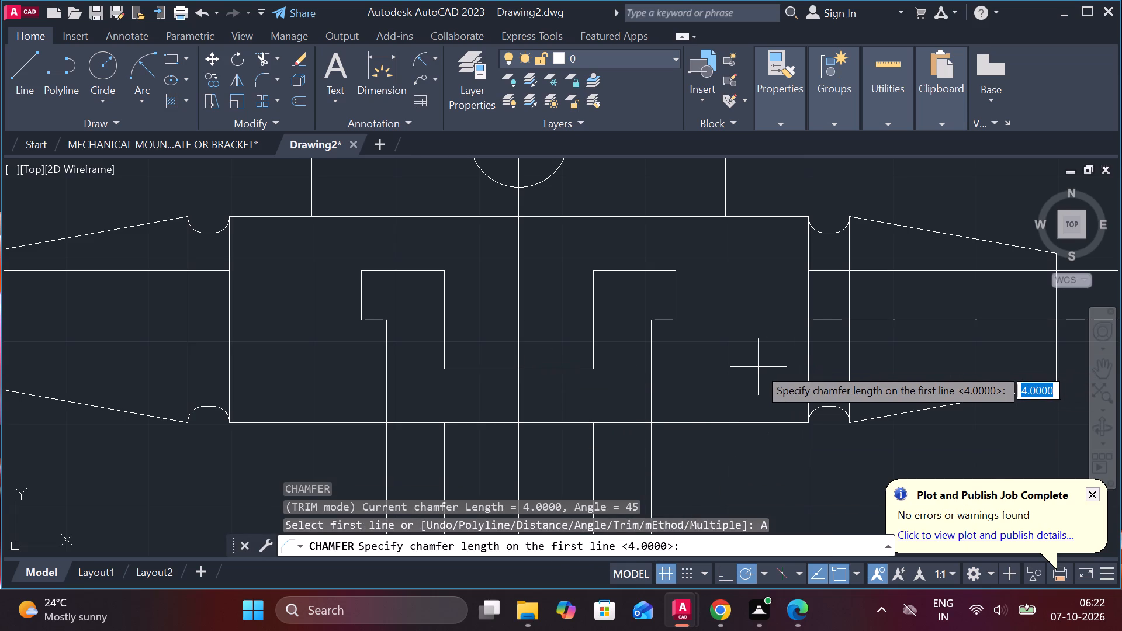
key(6)
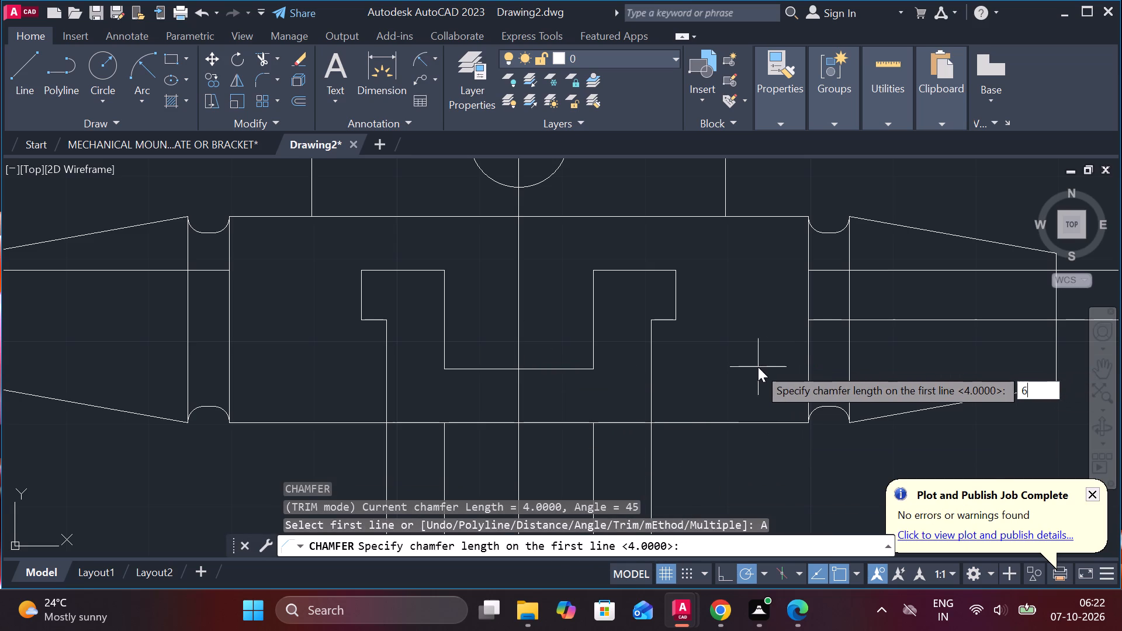
key(Return)
key(Return)
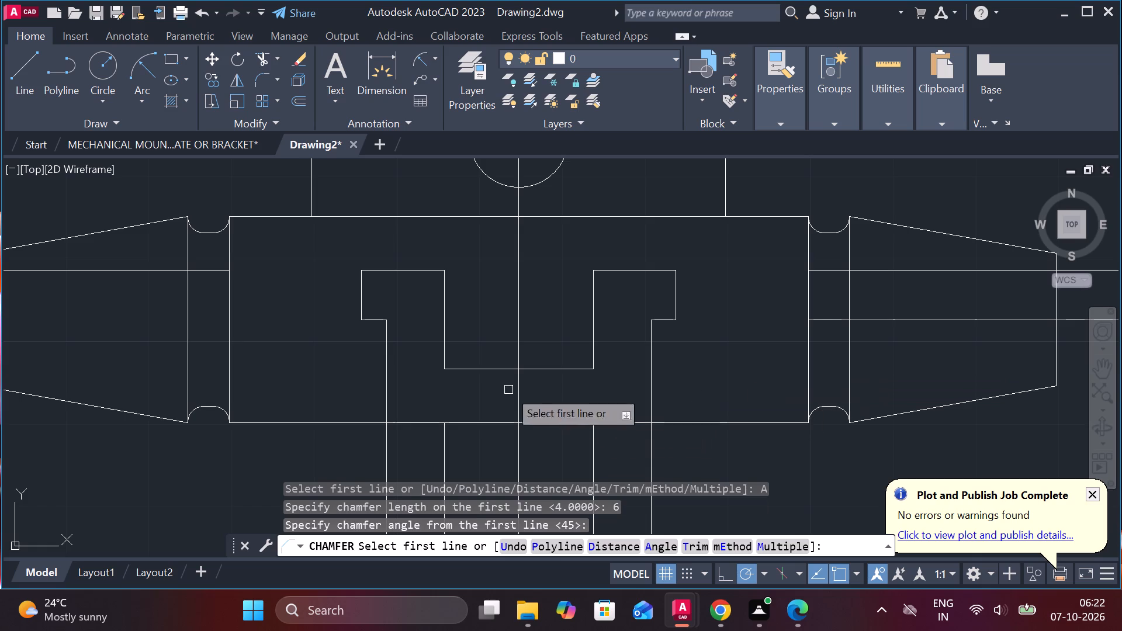
click(441, 328)
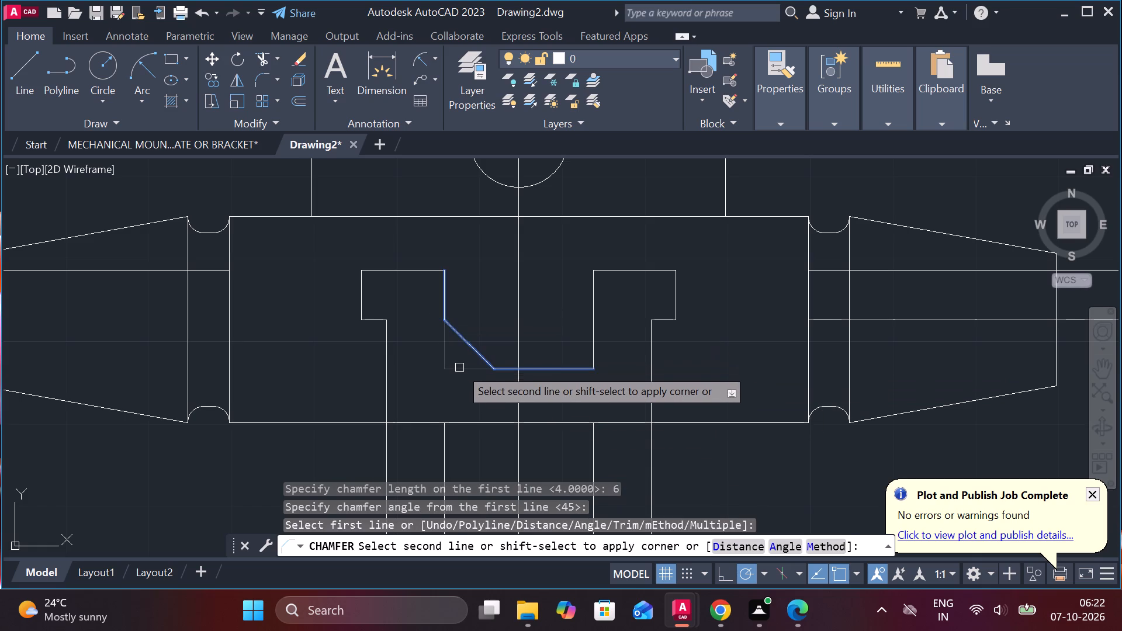
click(459, 367)
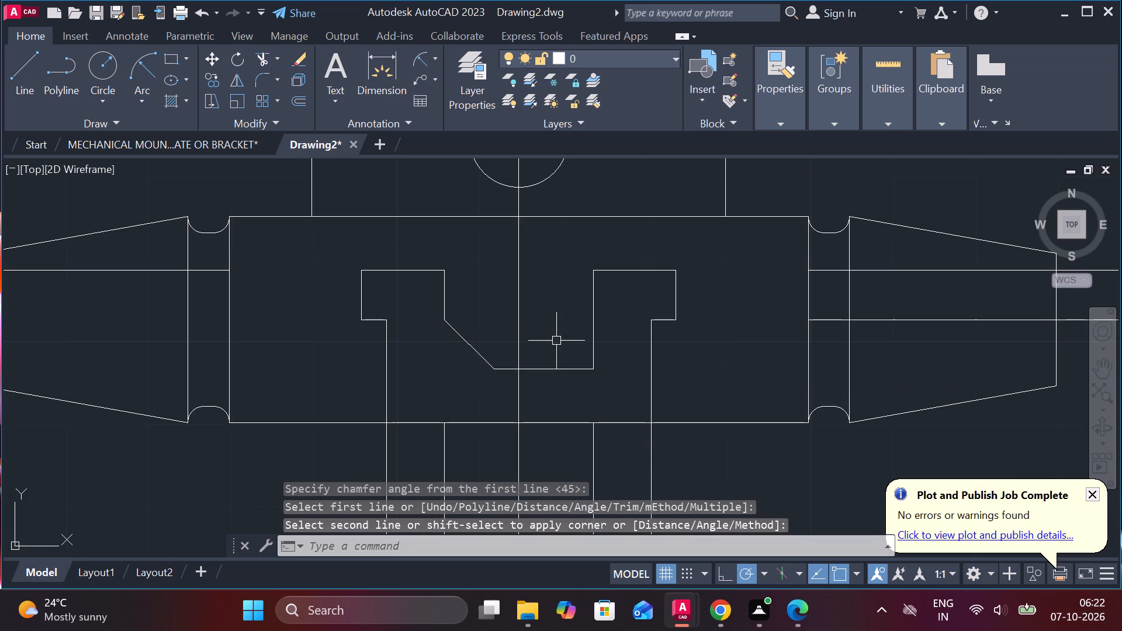
key(space)
click(594, 314)
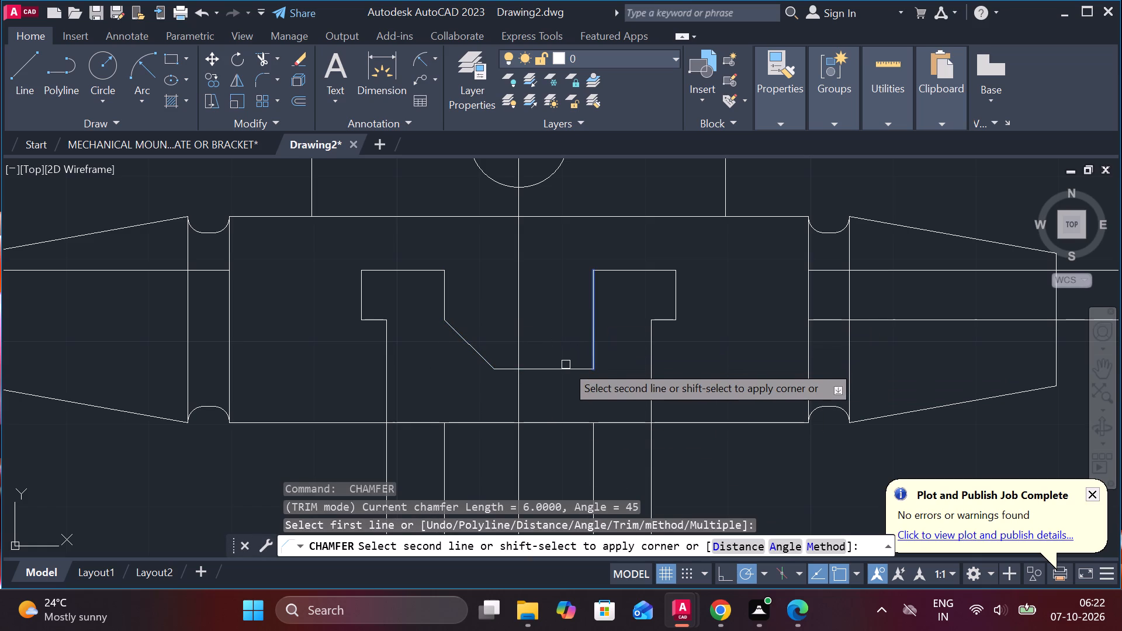
click(560, 372)
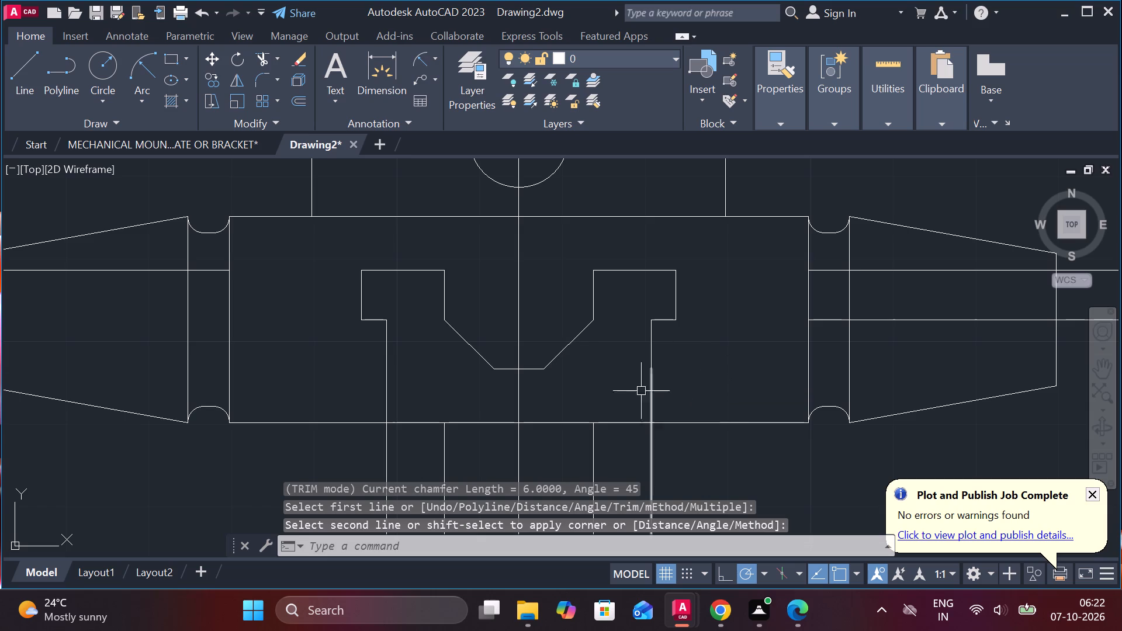
key(Escape)
Trim the shaft's bottom edge between the stepped feature's outer walls and the four offset verticals hanging below, keeping the vertical centreline.
scroll(600, 369, down, 2)
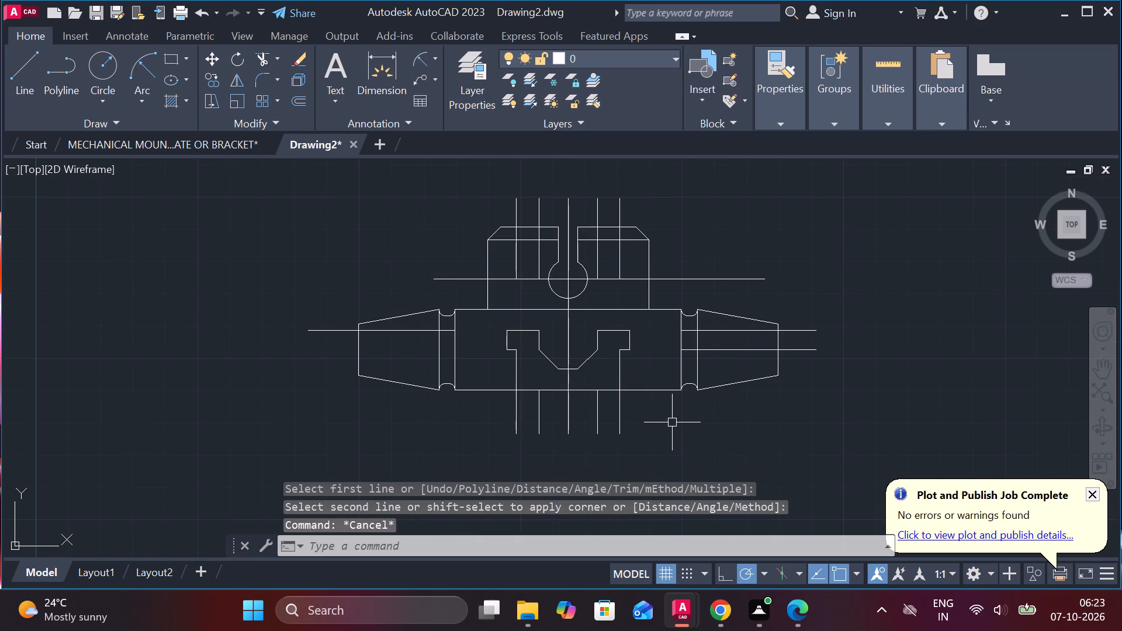
text(TR)
key(space)
click(528, 392)
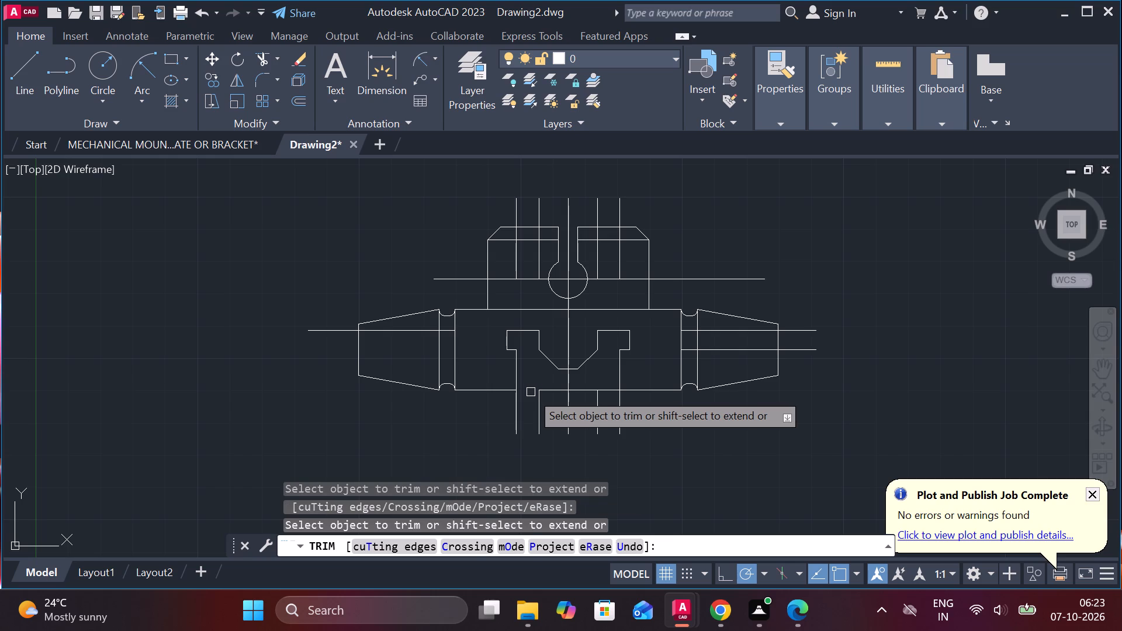
drag(533, 381, 542, 427)
click(538, 410)
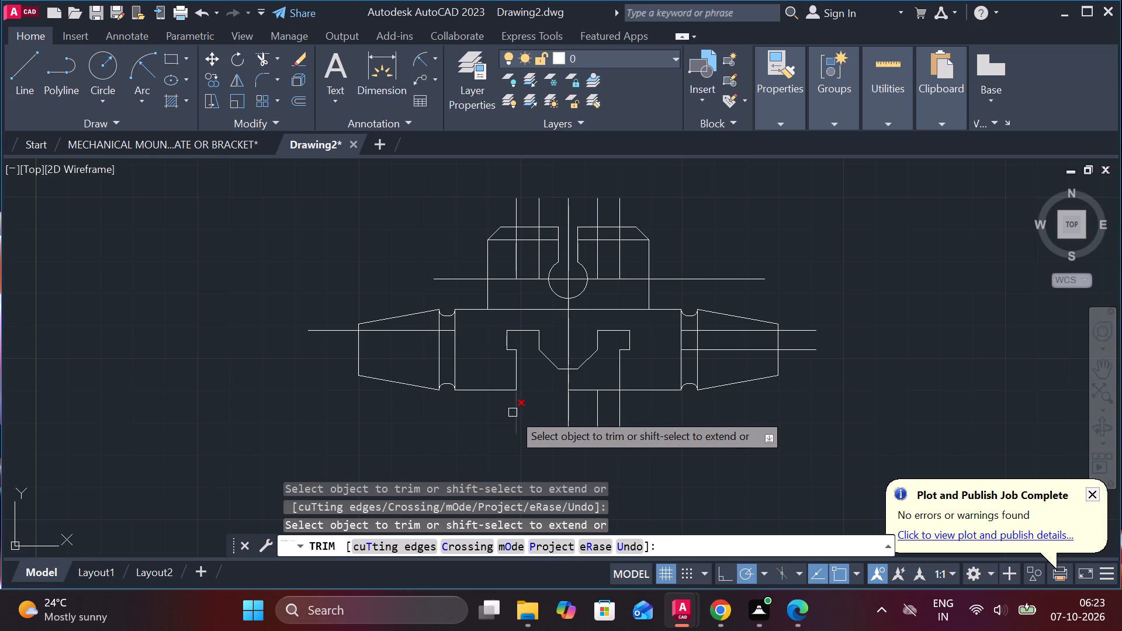
click(512, 412)
click(588, 386)
click(599, 390)
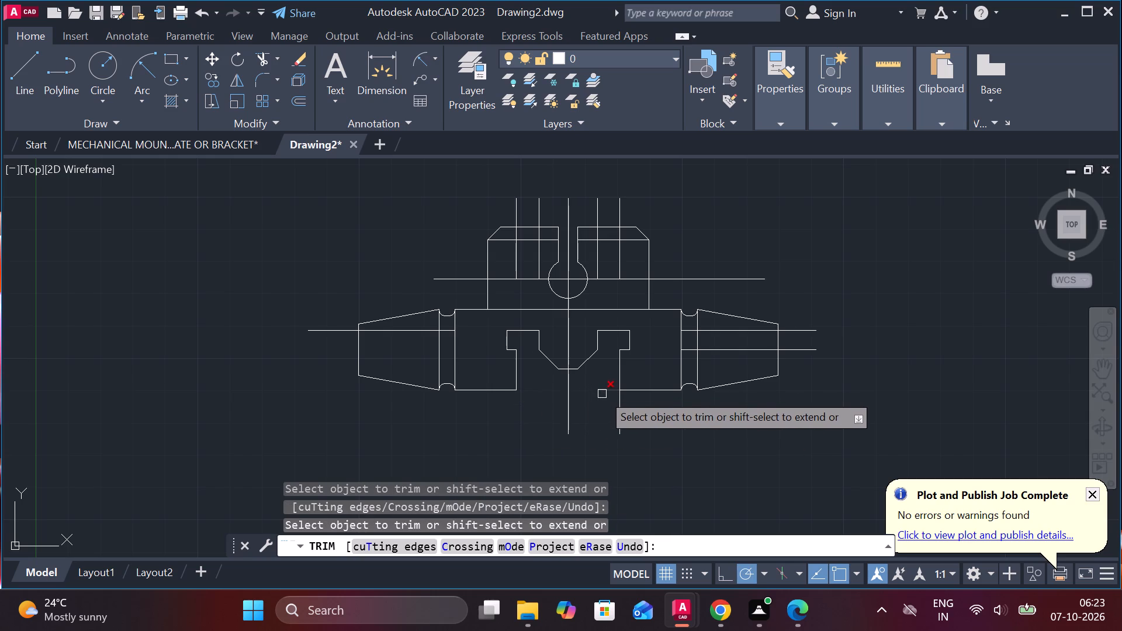
click(603, 392)
click(618, 409)
scroll(559, 405, up, 1)
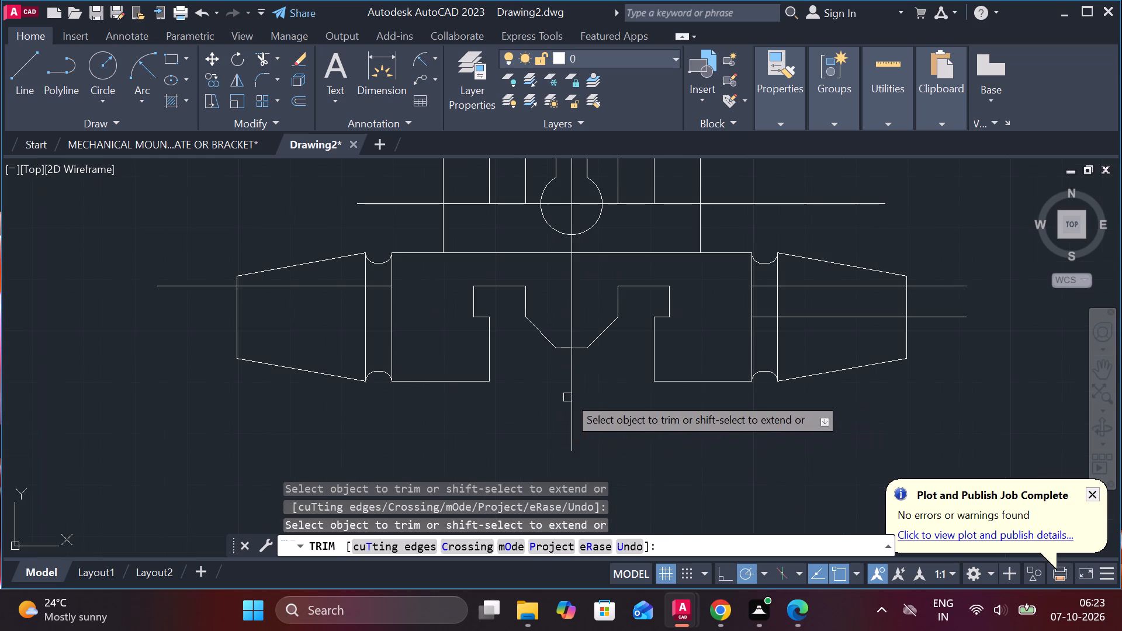
middle_drag(608, 391, 604, 448)
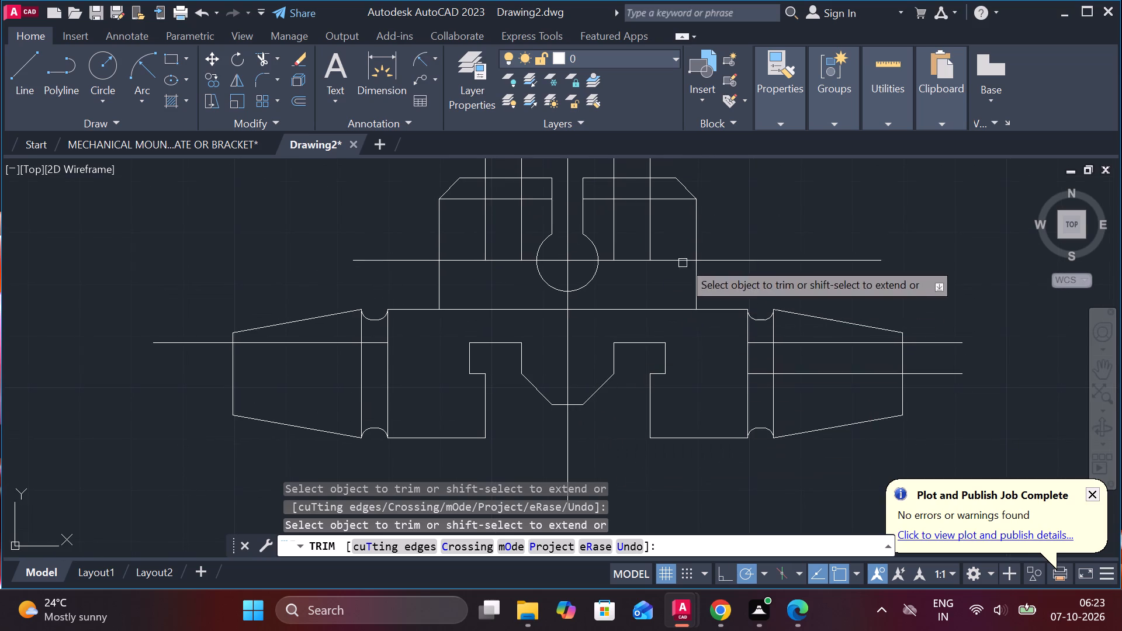
middle_drag(753, 233, 763, 321)
key(Escape)
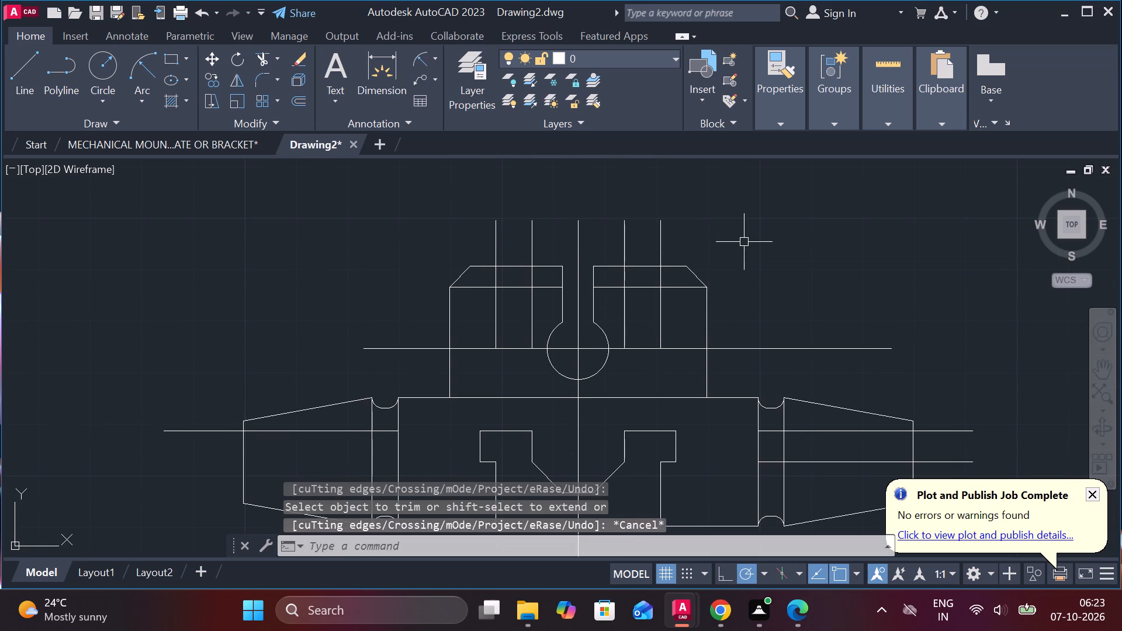
Erase the four leftover offset verticals crossing the keyhole block, keeping the vertical centreline.
click(739, 235)
click(468, 220)
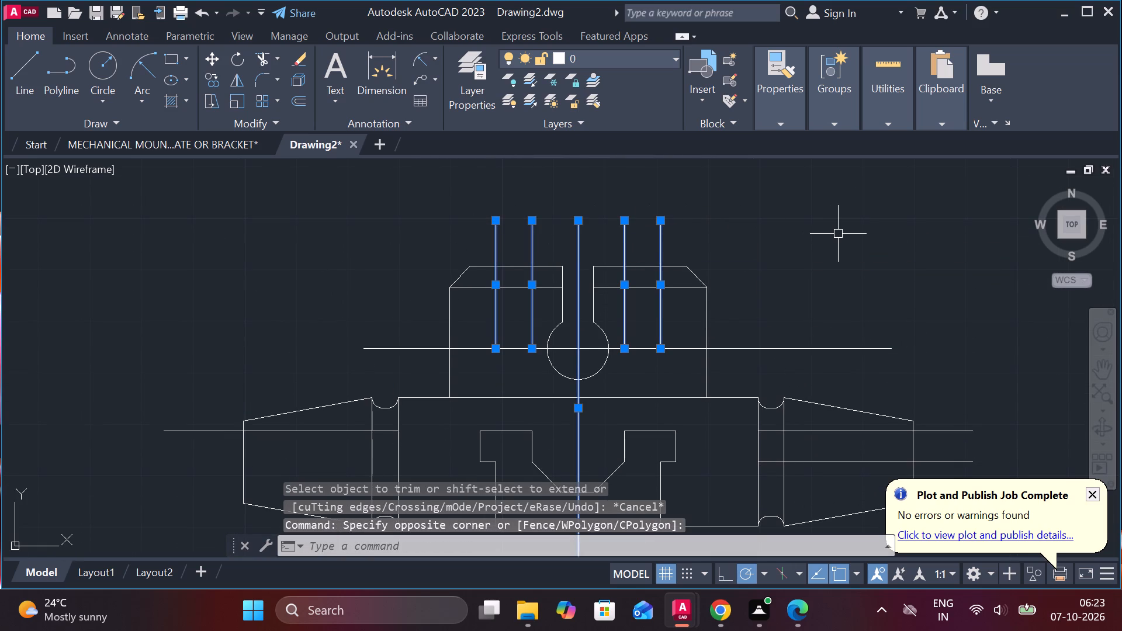
shift+click(581, 230)
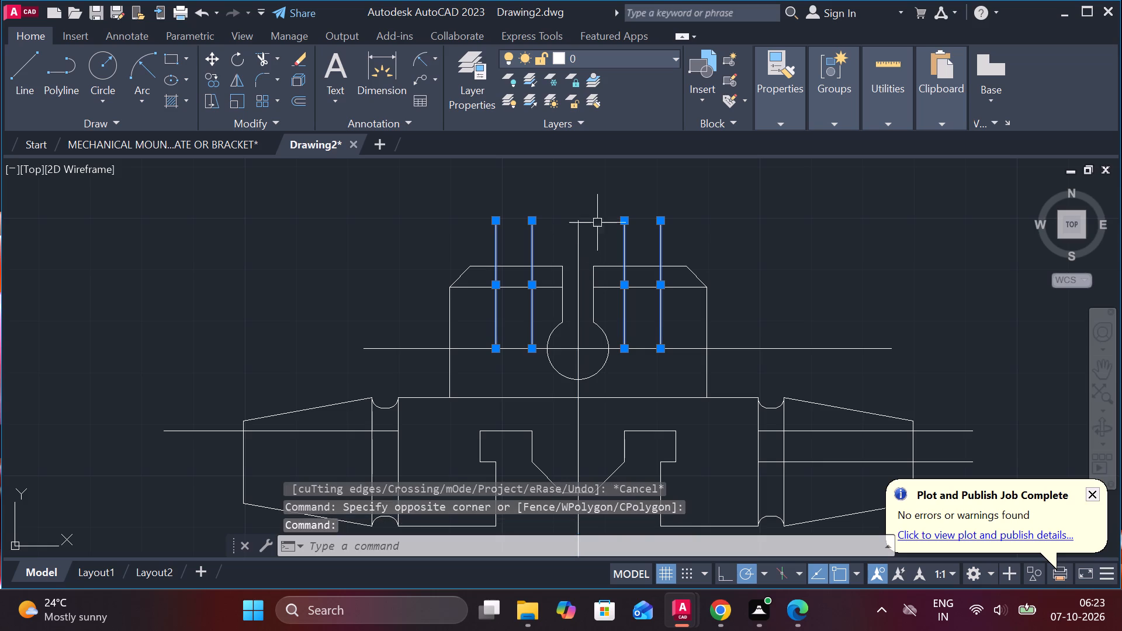
text(E)
key(space)
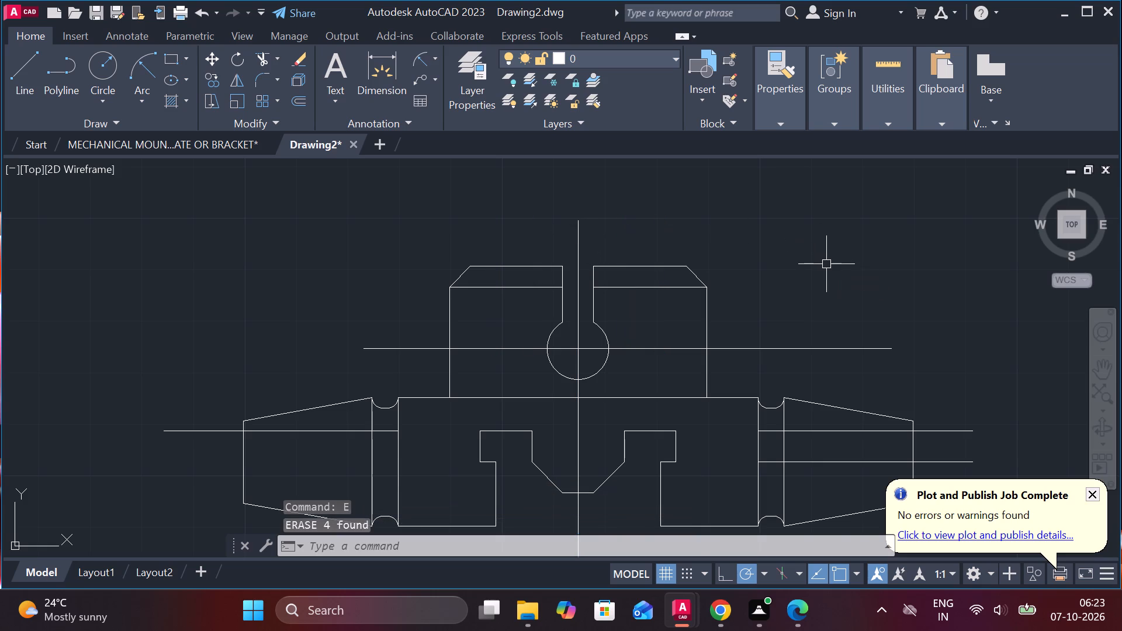
Erase the two leftover upper horizontal lines crossing the left and right tapered ends of the shaft.
scroll(826, 264, down, 2)
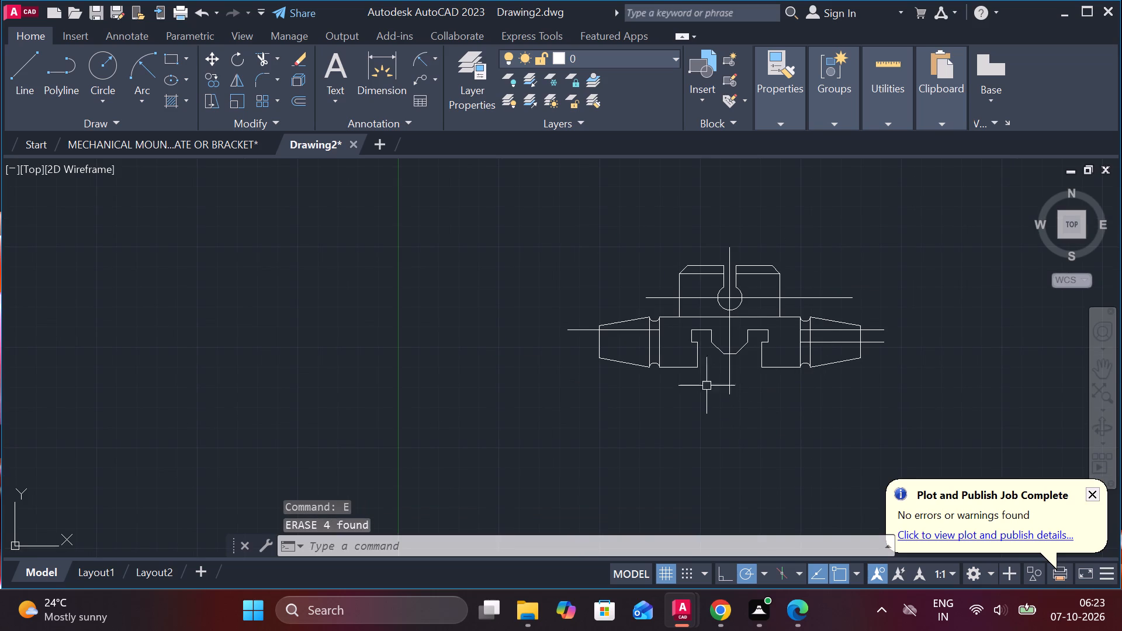
scroll(768, 360, up, 1)
click(545, 313)
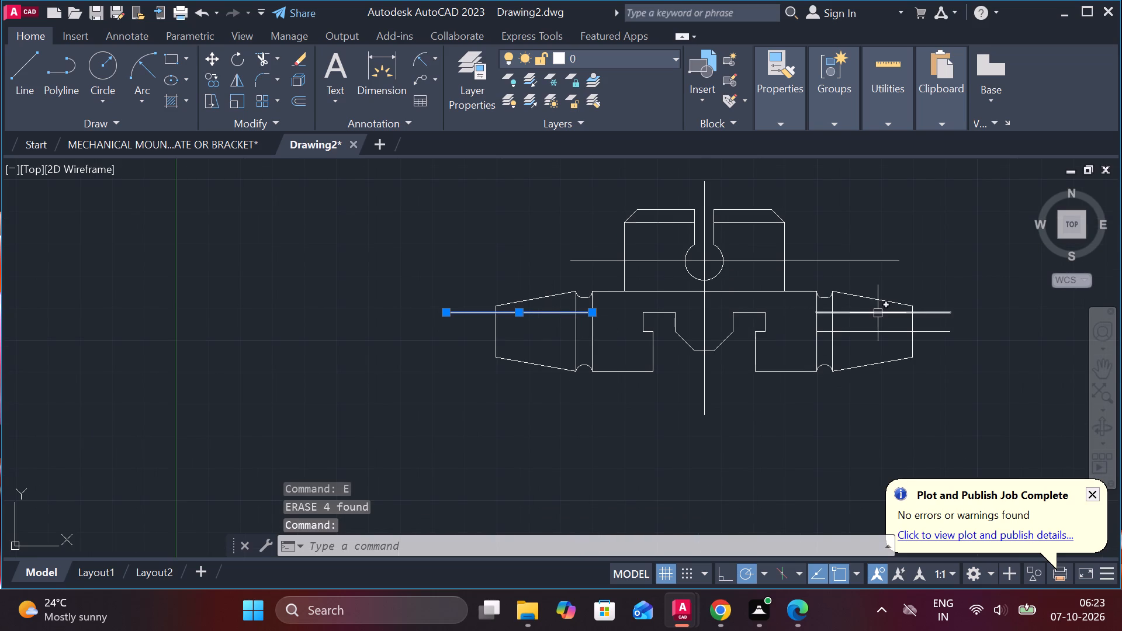
click(878, 313)
text(E)
key(space)
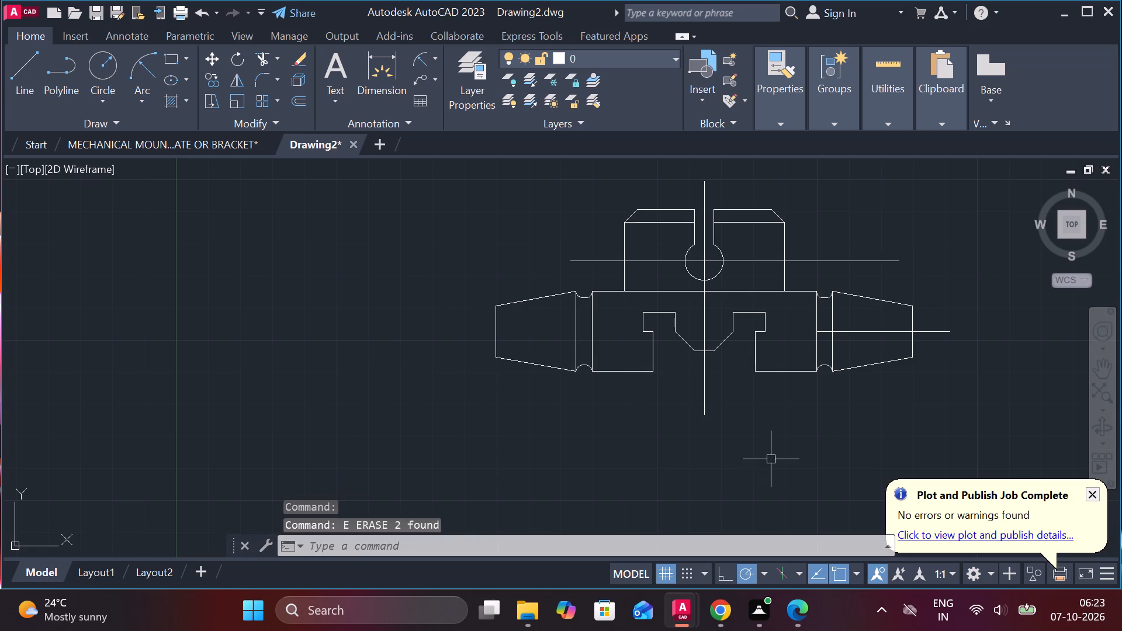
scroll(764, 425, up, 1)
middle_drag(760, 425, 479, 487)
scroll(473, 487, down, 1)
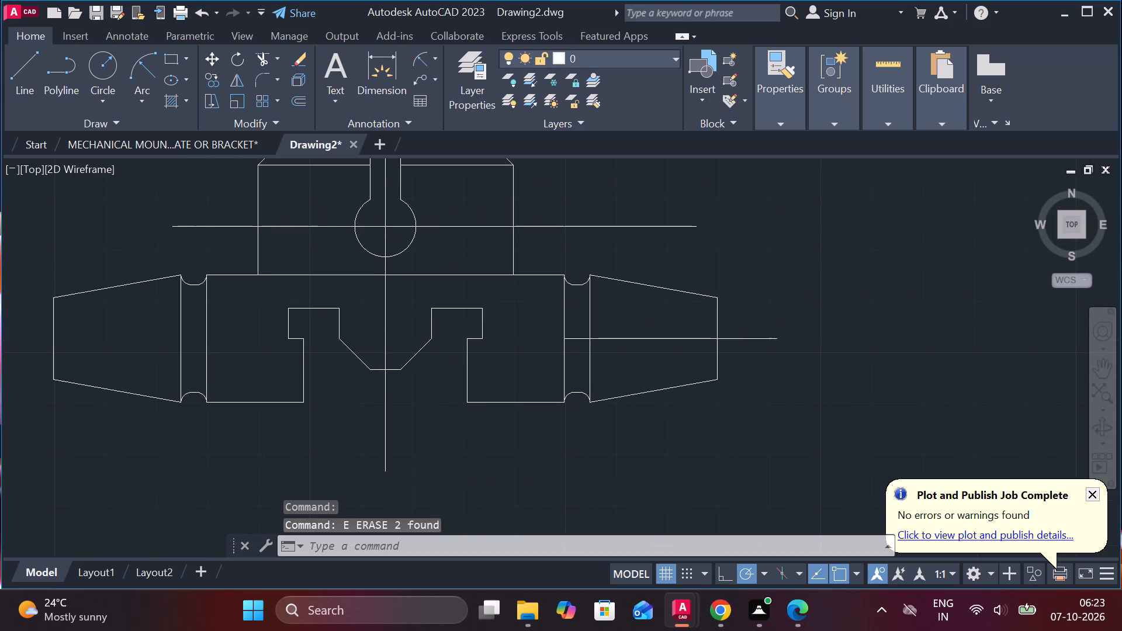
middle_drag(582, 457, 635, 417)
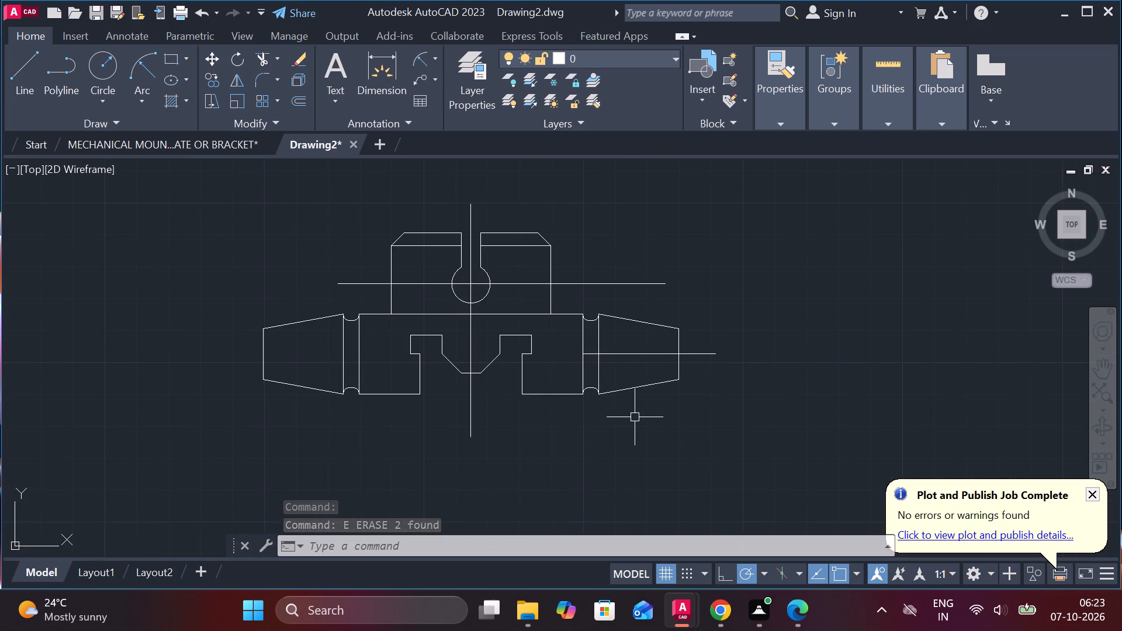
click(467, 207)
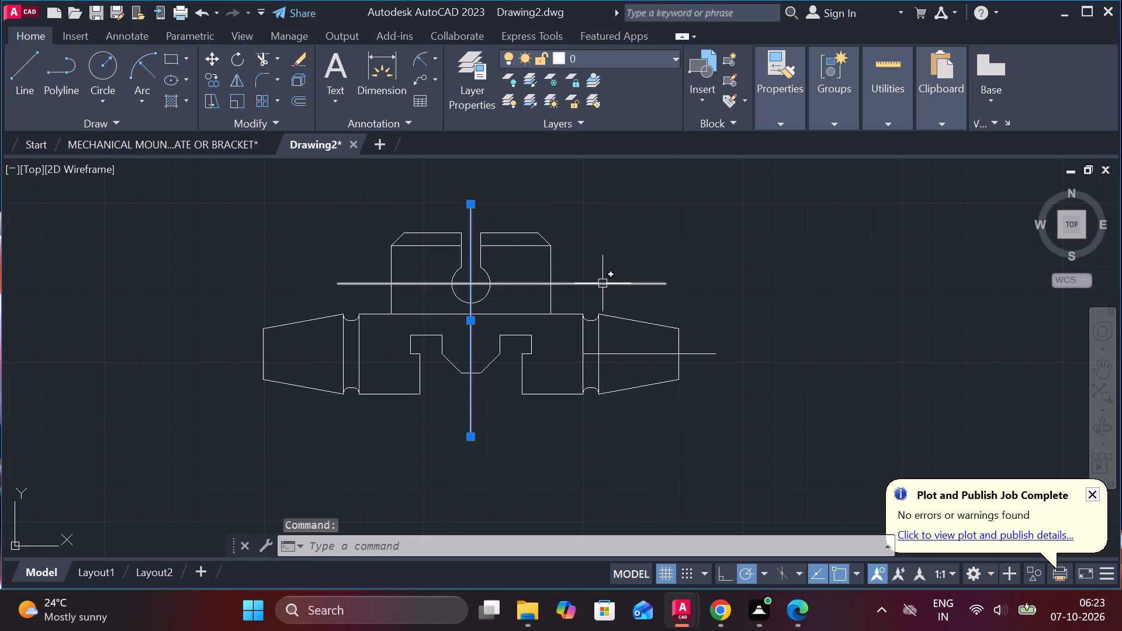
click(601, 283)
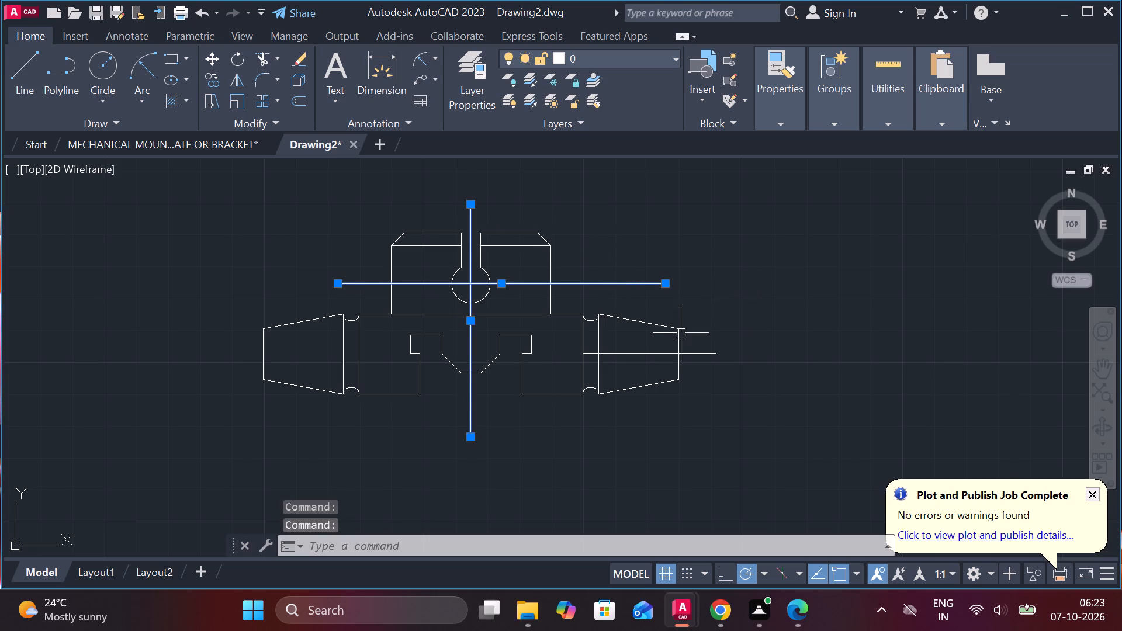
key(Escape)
Lengthen the shaft's short horizontal centreline at its inner end so it runs past the shaft's far tapered end.
click(630, 358)
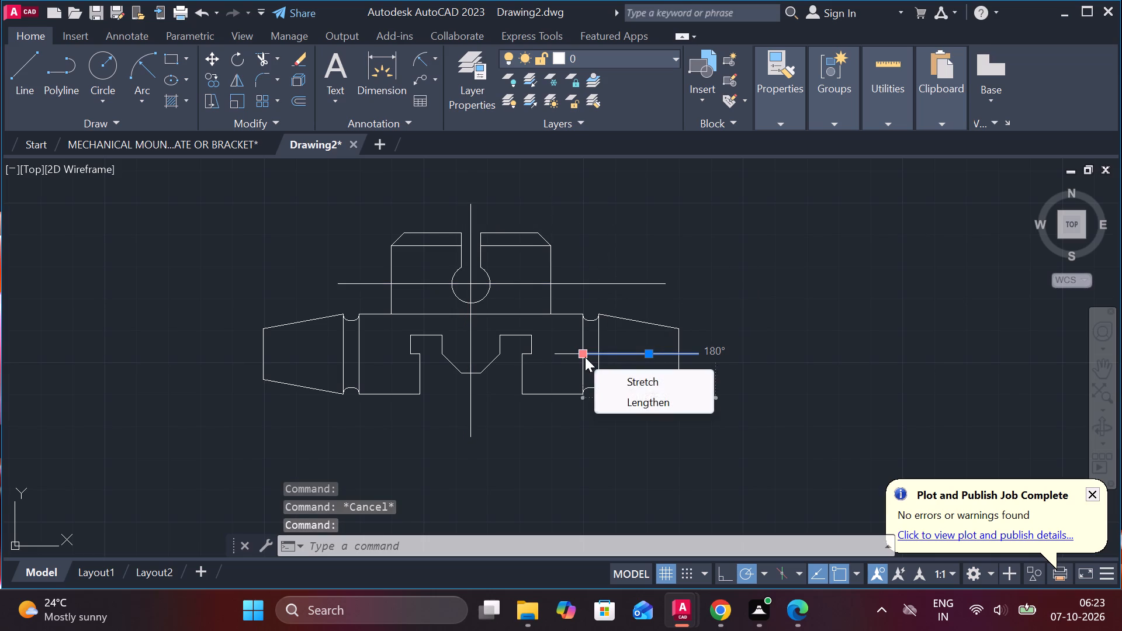
click(655, 398)
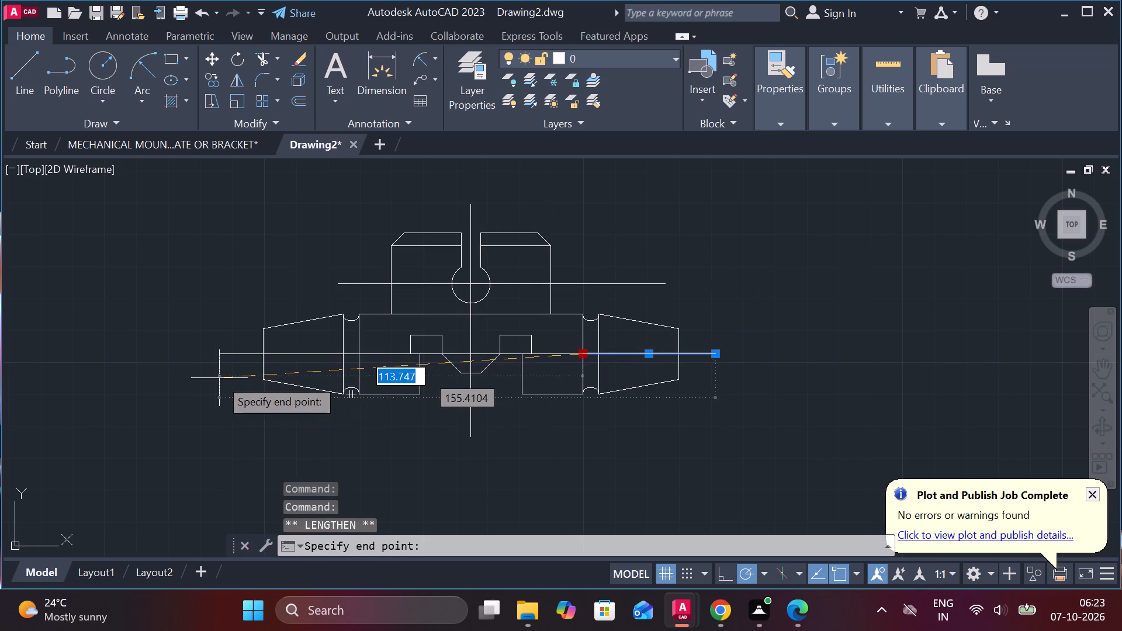
click(219, 378)
key(Escape)
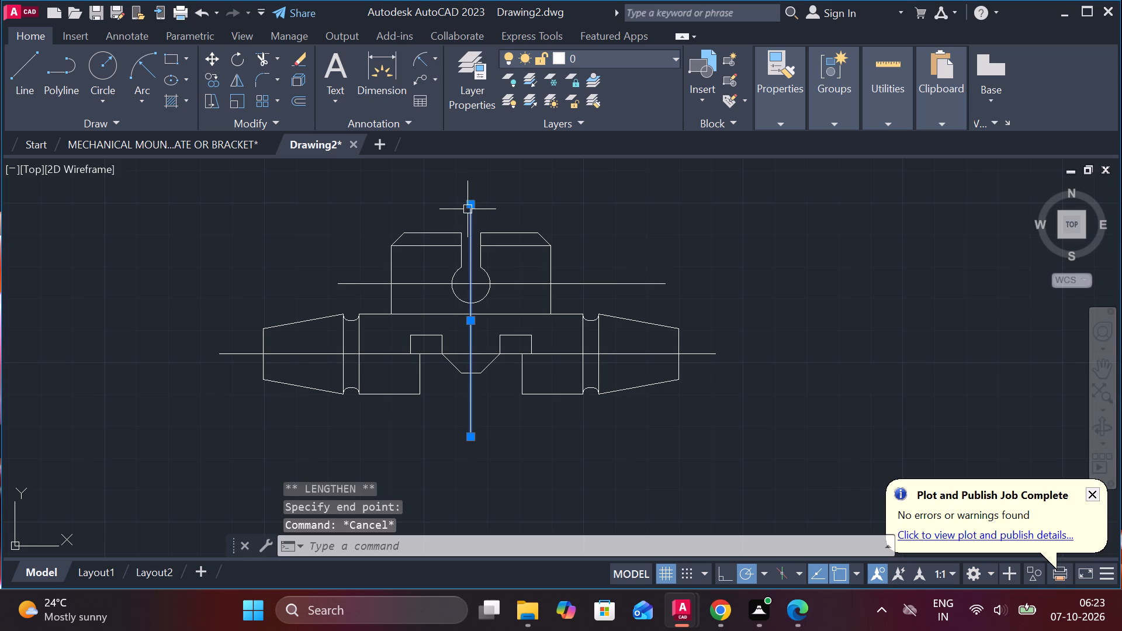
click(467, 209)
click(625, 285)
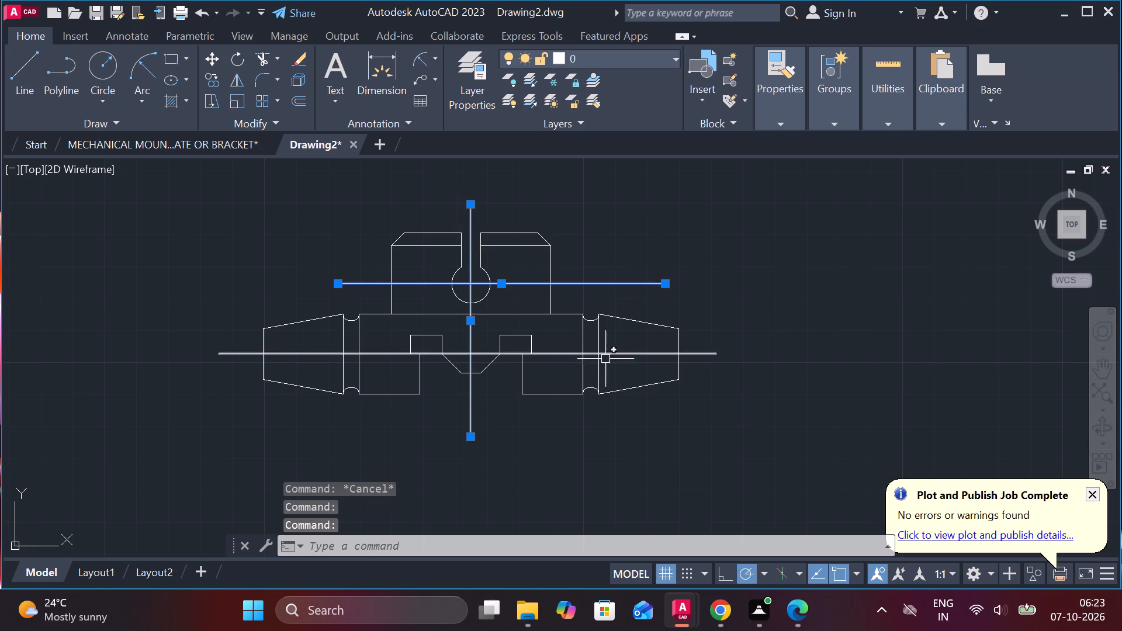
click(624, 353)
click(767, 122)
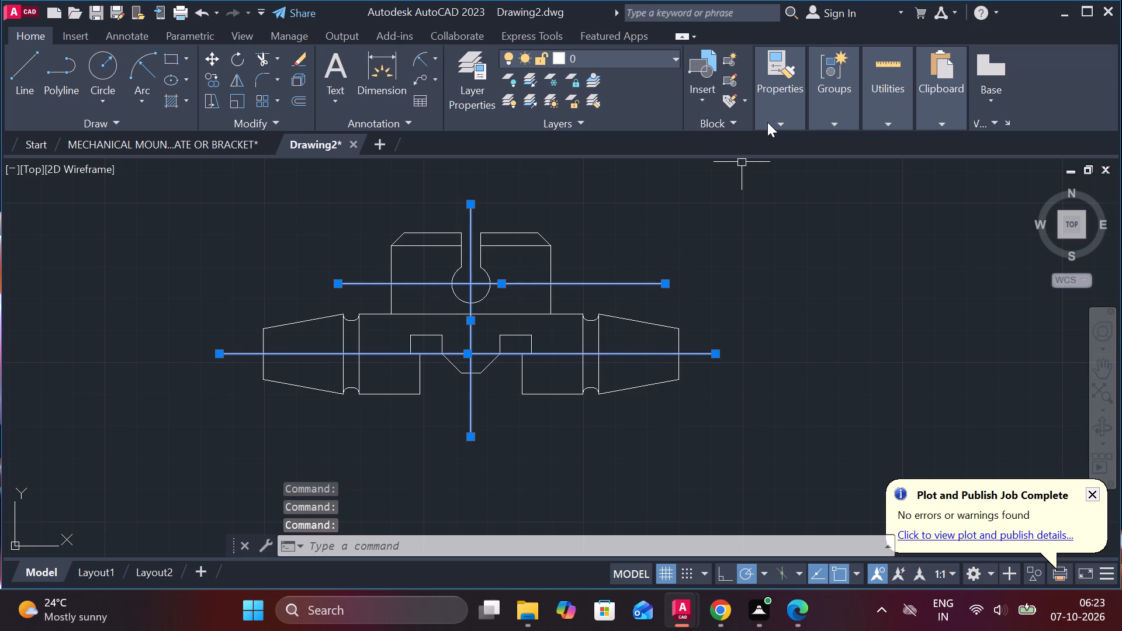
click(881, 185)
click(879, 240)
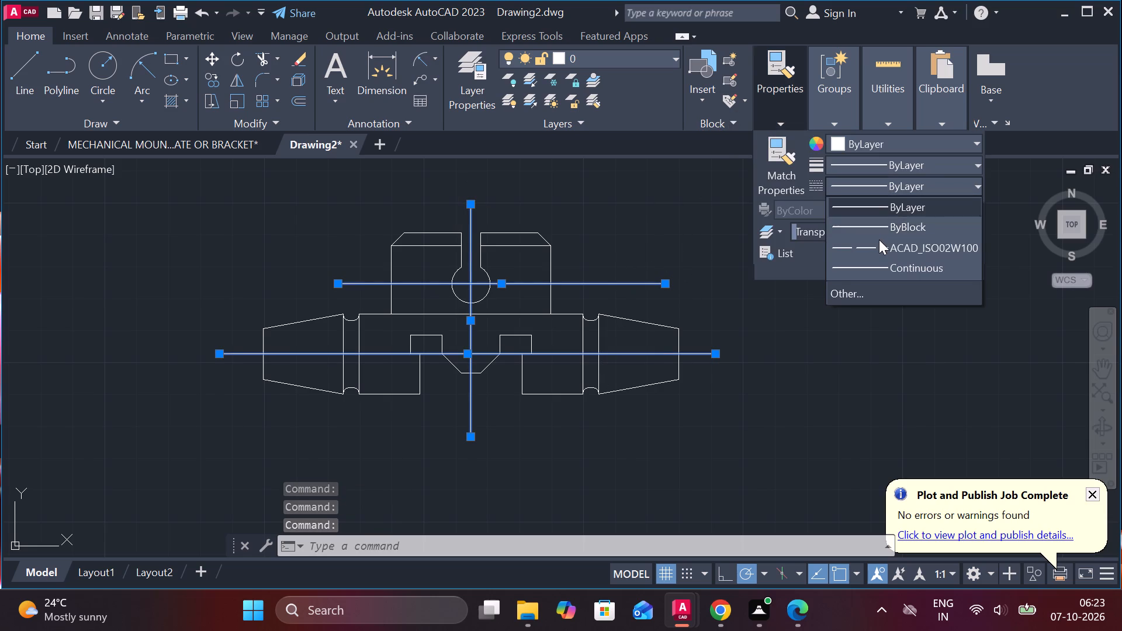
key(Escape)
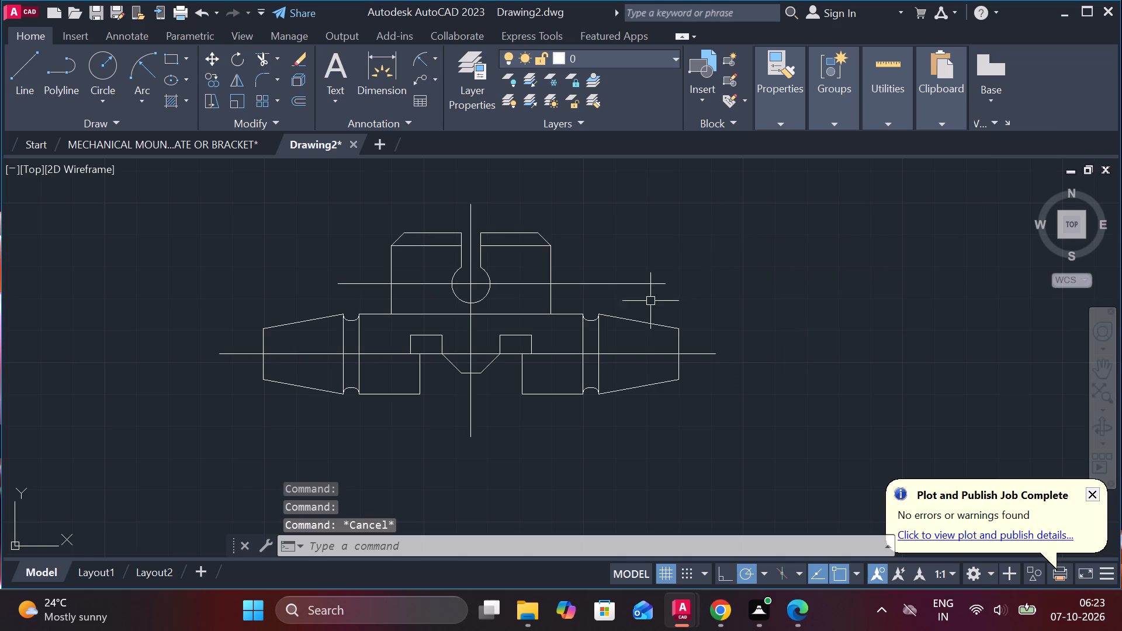
Set the linetype of the vertical centreline and both horizontal centrelines to ACAD_ISO02W100.
click(617, 283)
click(469, 213)
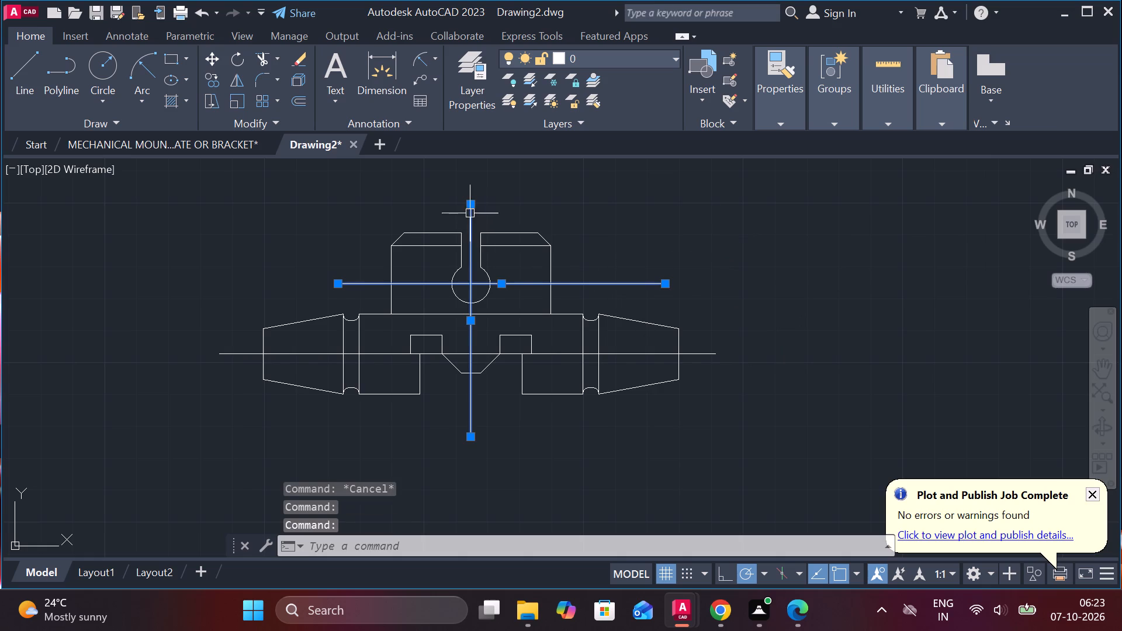
click(553, 355)
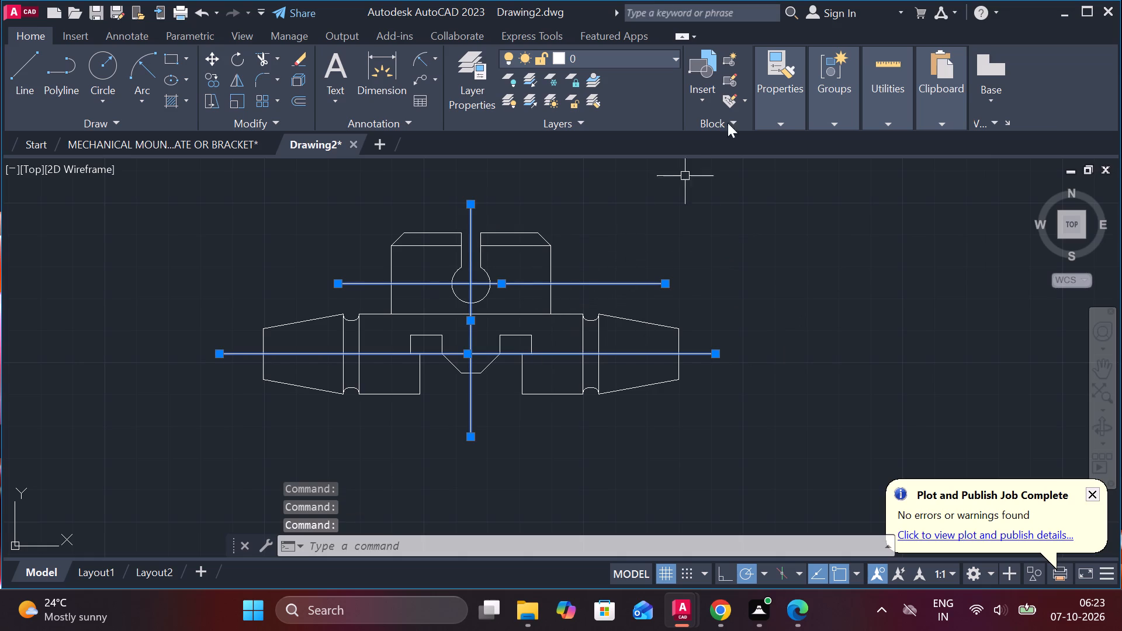
click(793, 126)
click(874, 181)
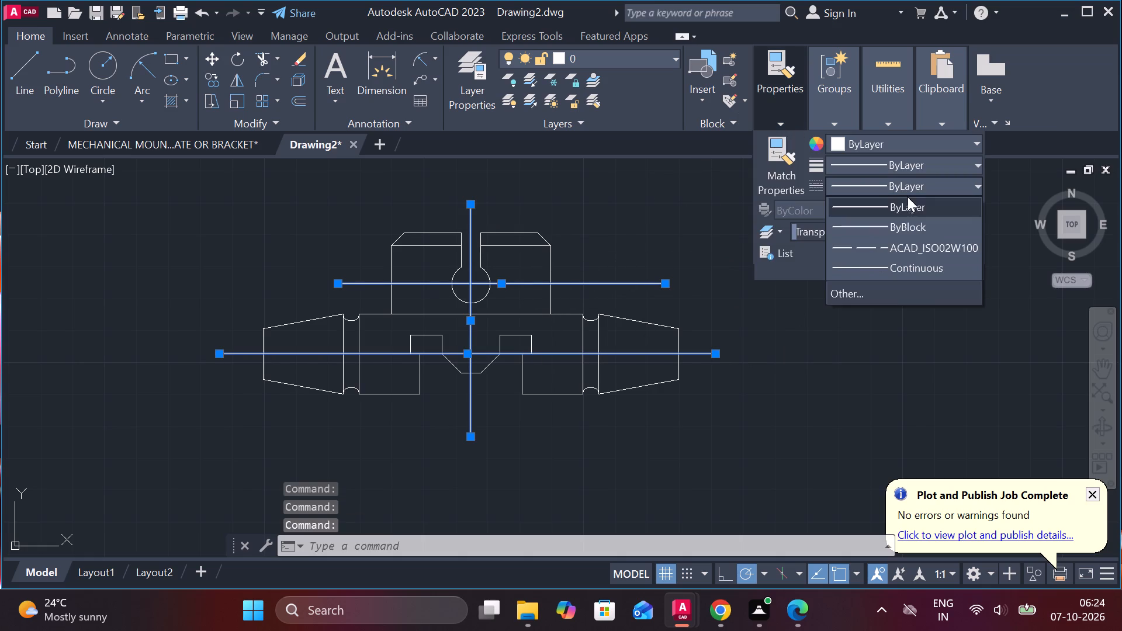
click(864, 251)
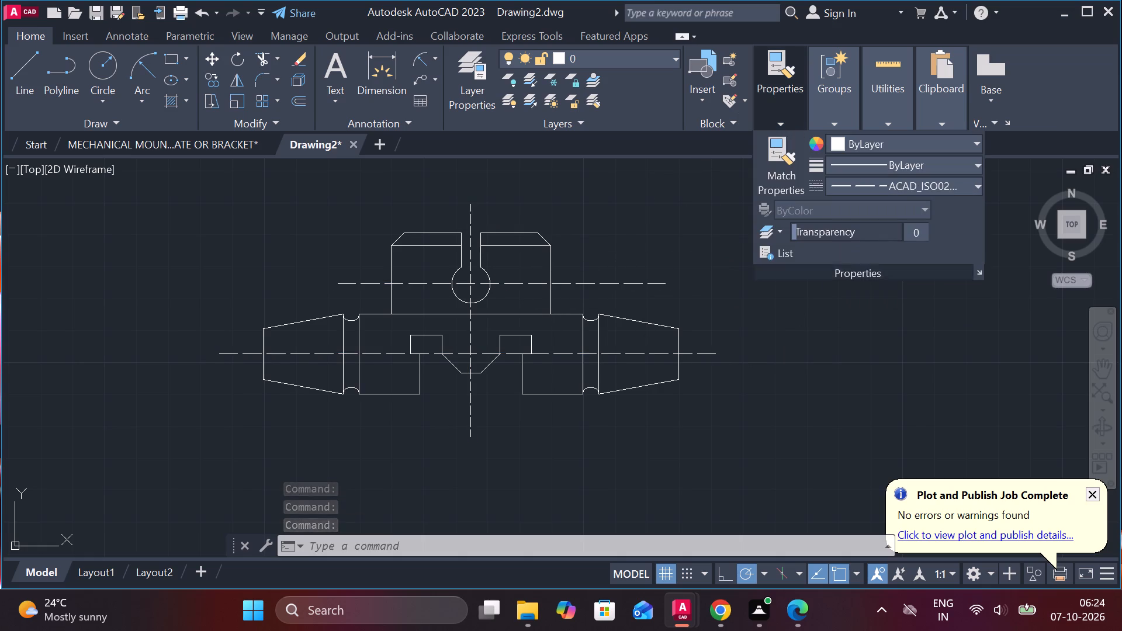
key(Escape)
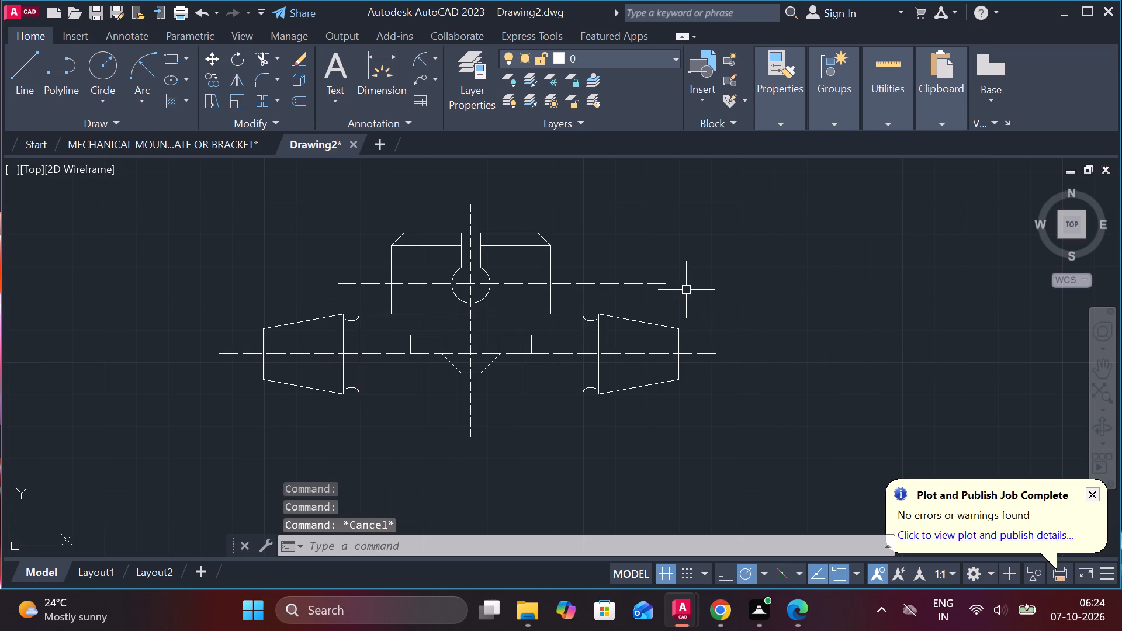
Trim the shaft's horizontal centreline inside the two recesses on either side of the stepped slot's chamfered central part.
middle_drag(696, 289, 737, 262)
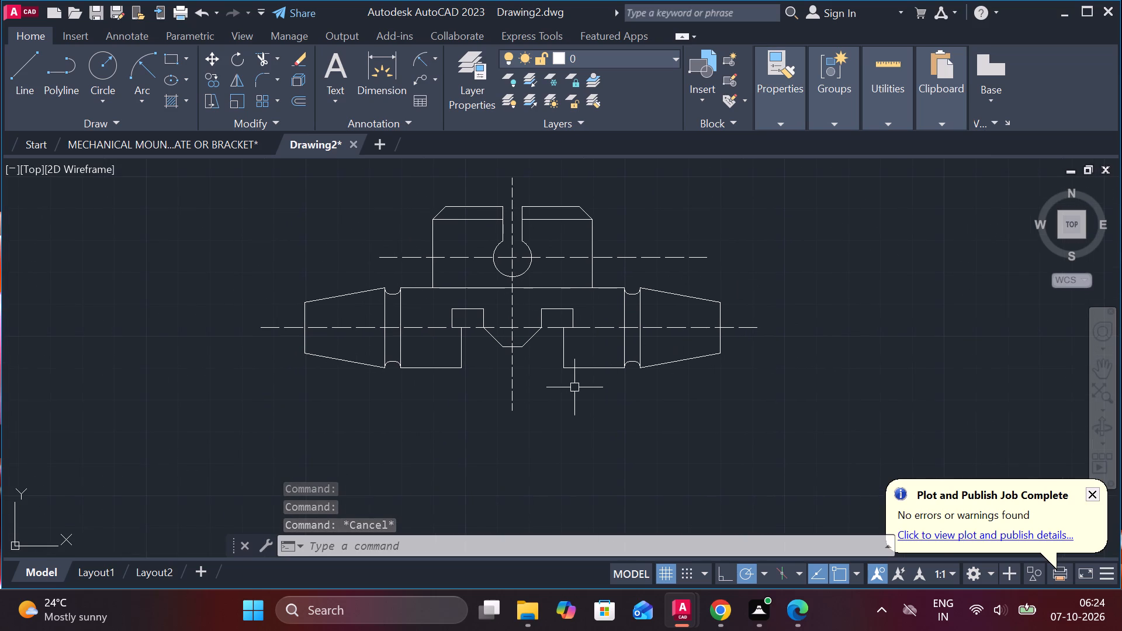
scroll(474, 348, up, 2)
scroll(628, 368, down, 1)
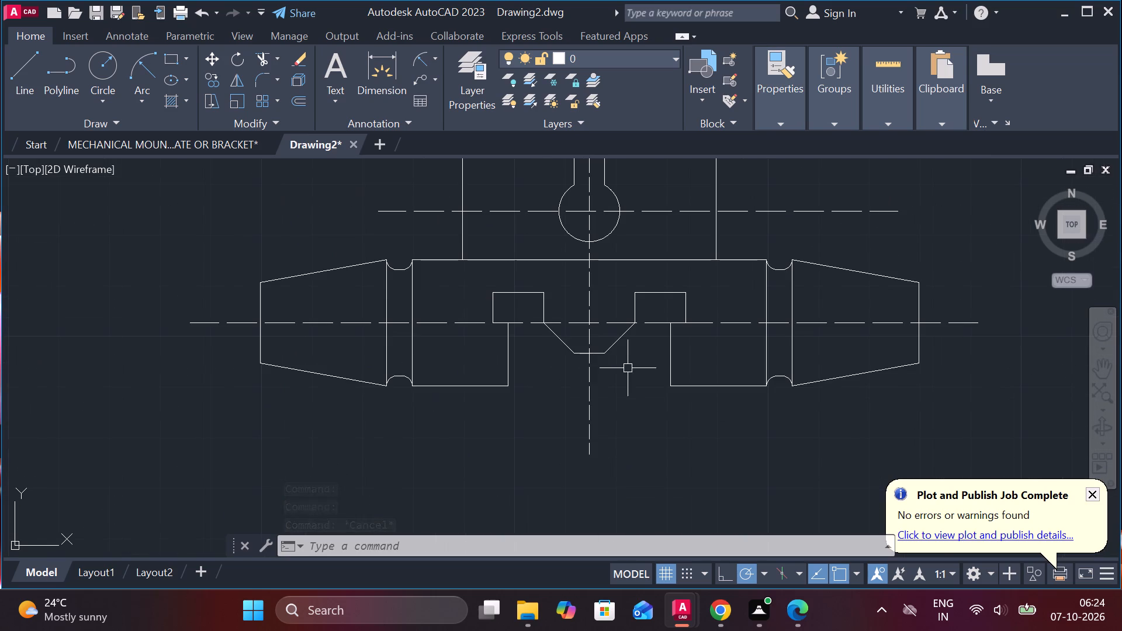
text(TR)
key(space)
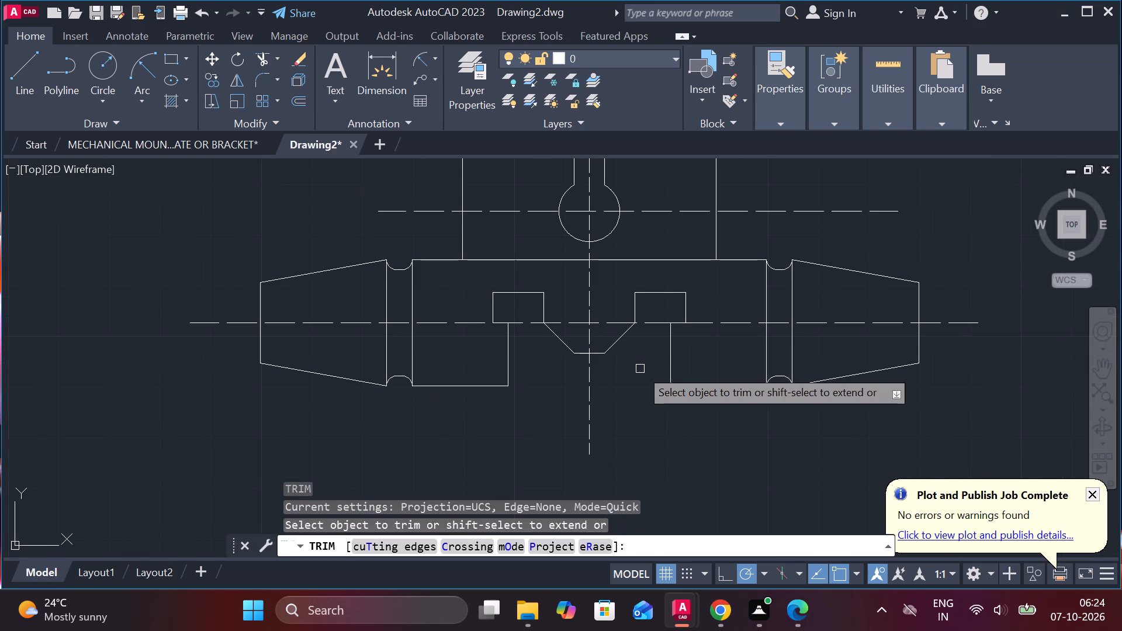
click(649, 324)
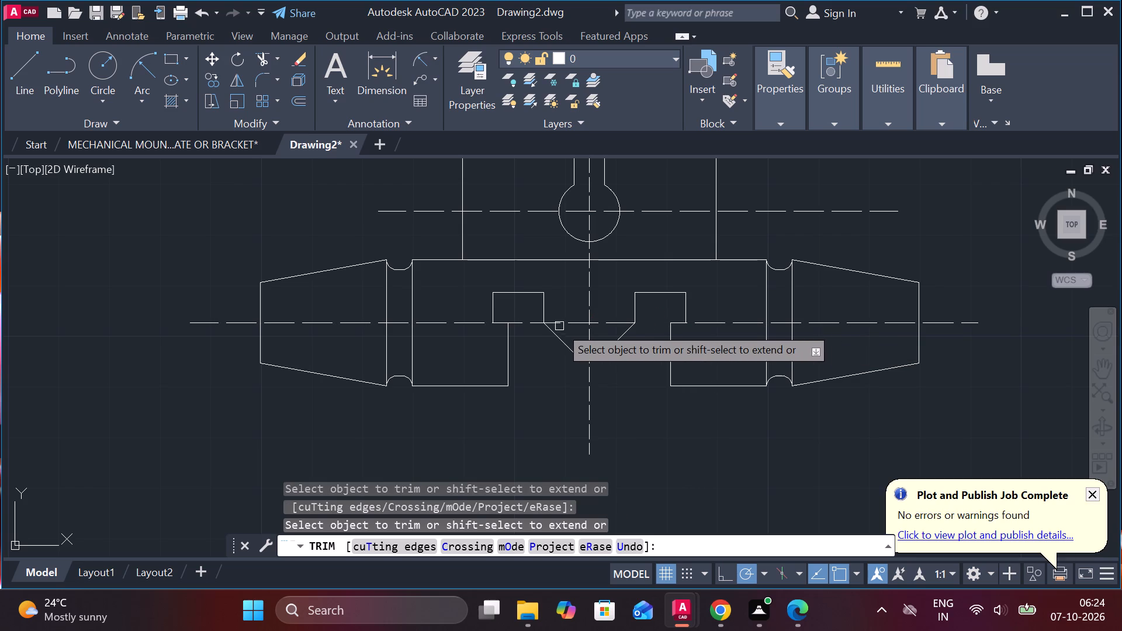
click(525, 327)
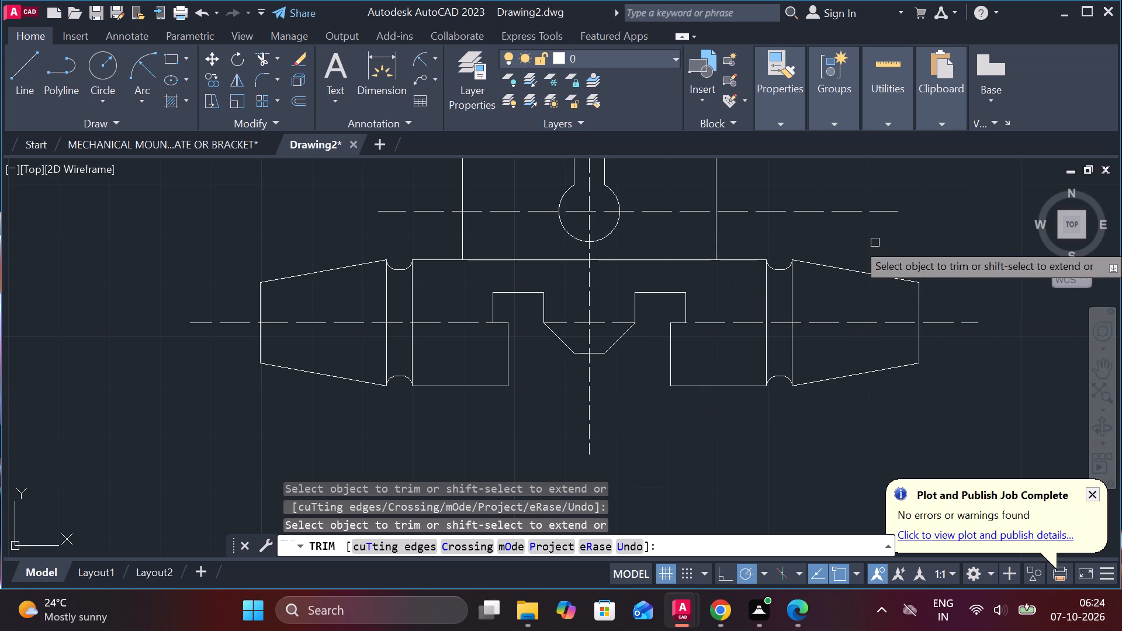
key(Escape)
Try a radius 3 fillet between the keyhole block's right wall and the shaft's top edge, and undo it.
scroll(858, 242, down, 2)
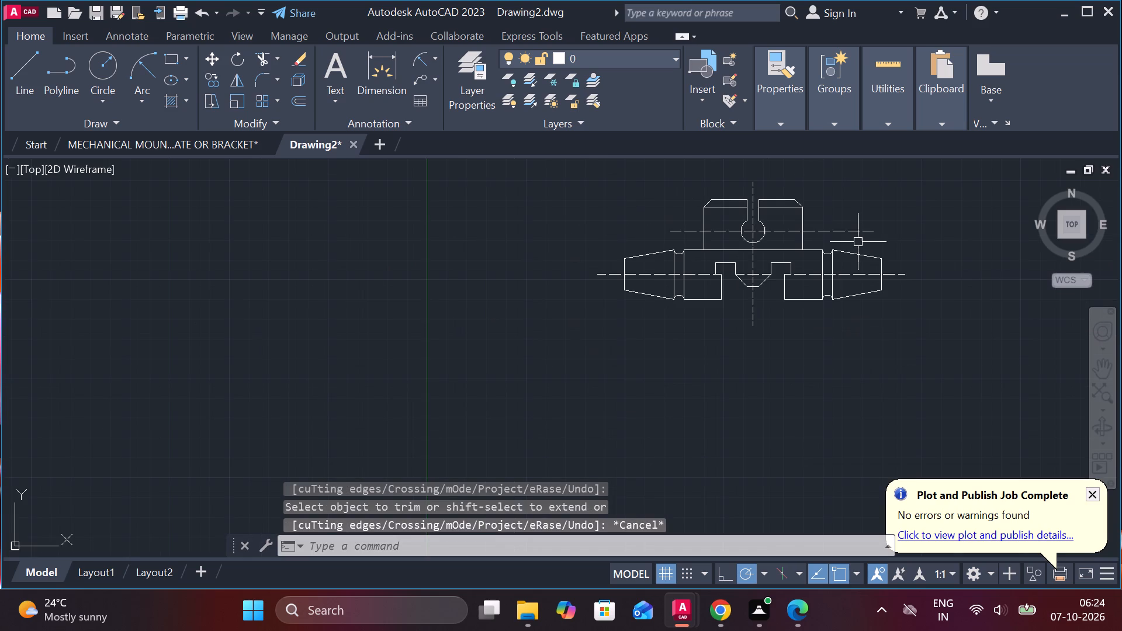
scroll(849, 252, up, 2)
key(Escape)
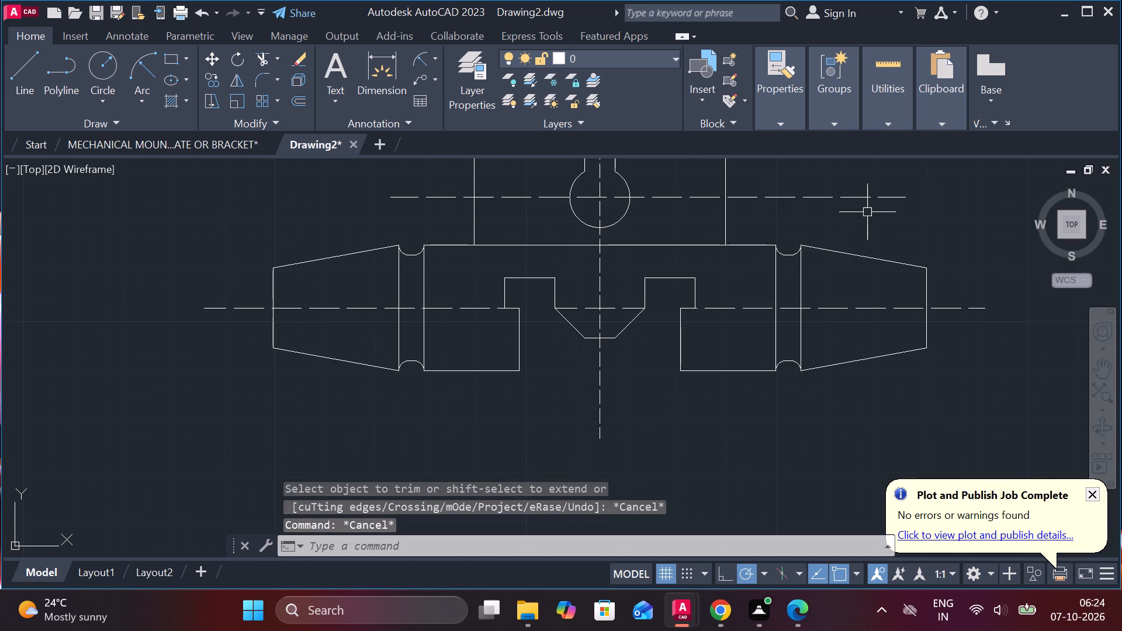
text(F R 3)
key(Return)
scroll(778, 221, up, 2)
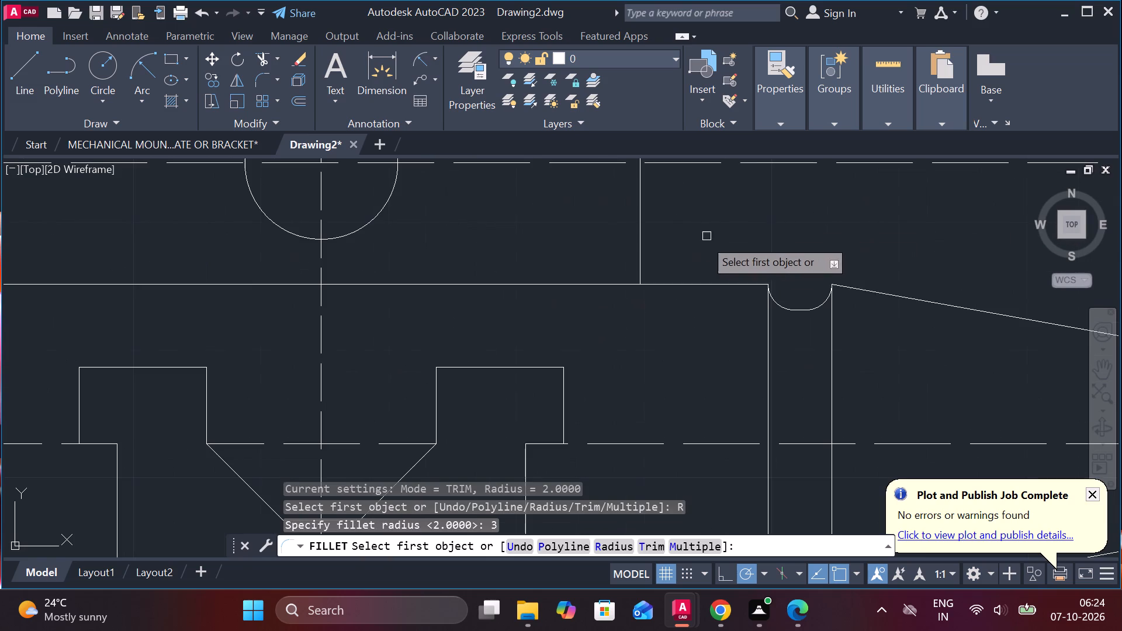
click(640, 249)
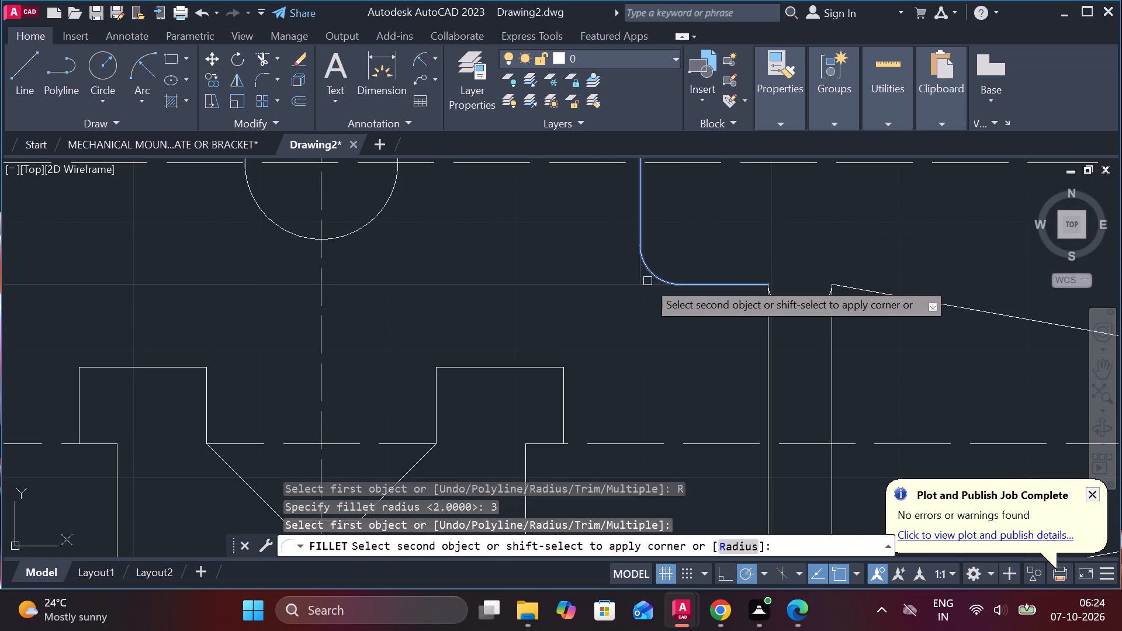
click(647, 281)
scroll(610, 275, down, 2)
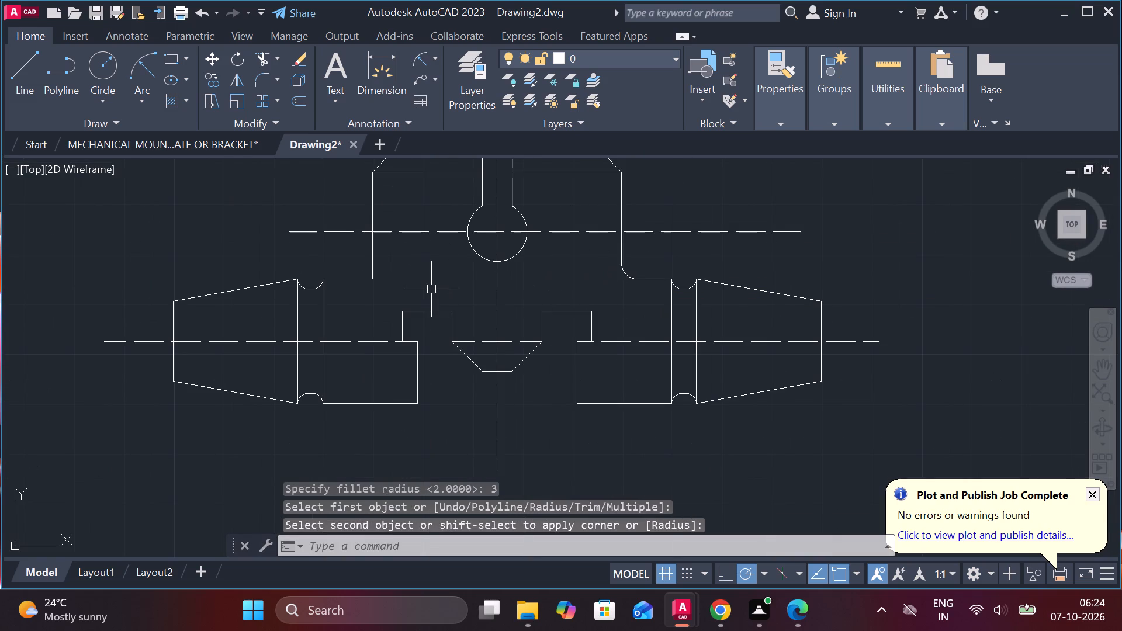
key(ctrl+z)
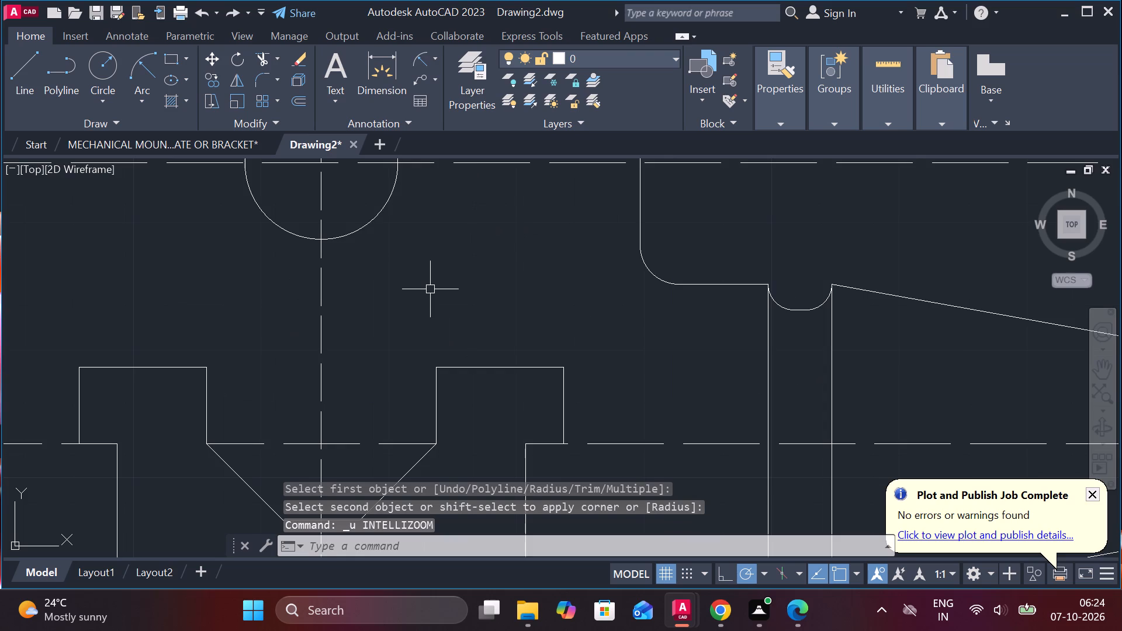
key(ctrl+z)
Trim the shaft's top edge between the keyhole block's two side walls.
text(TR)
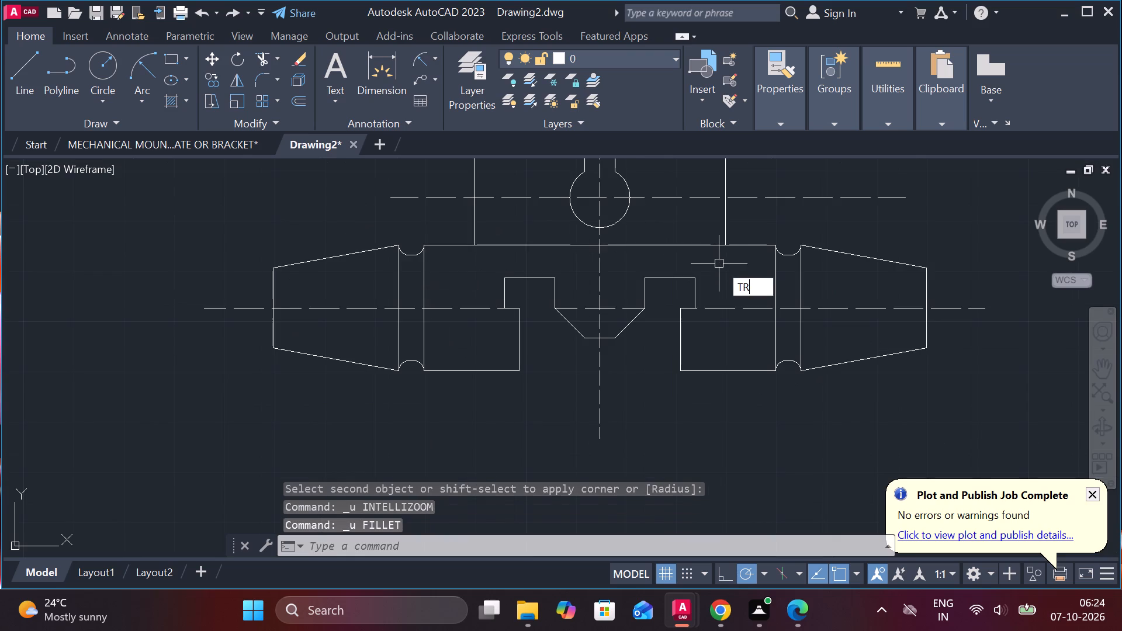
key(space)
click(701, 250)
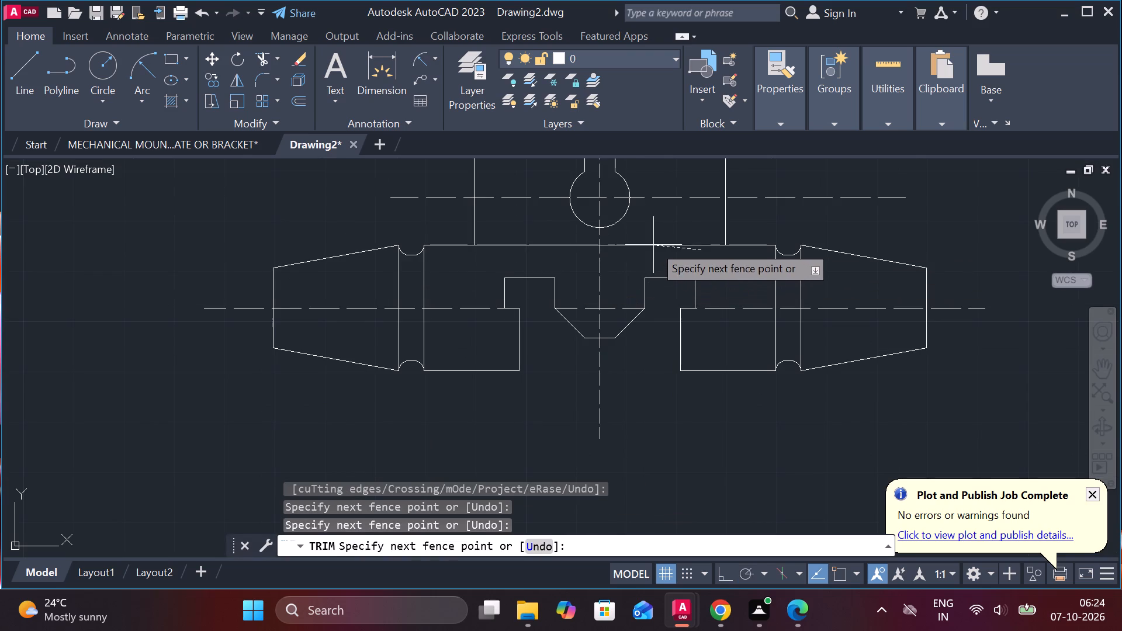
click(660, 230)
click(561, 243)
key(Escape)
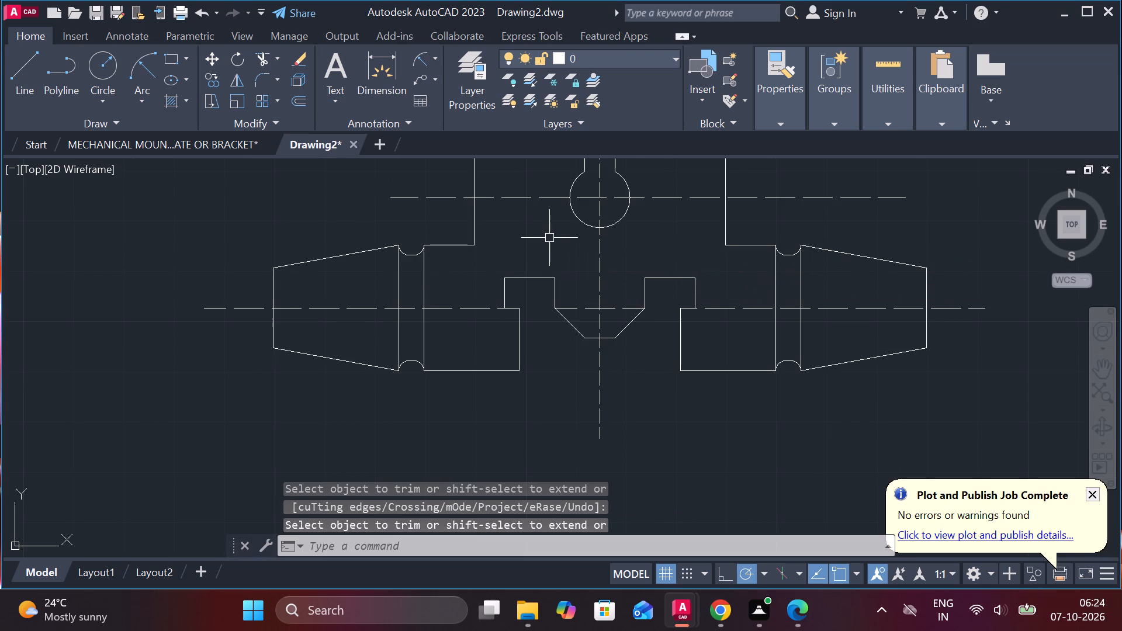
Fillet both corners between the keyhole block's side walls and the shaft's top edge with radius 3.
text(F R)
key(space)
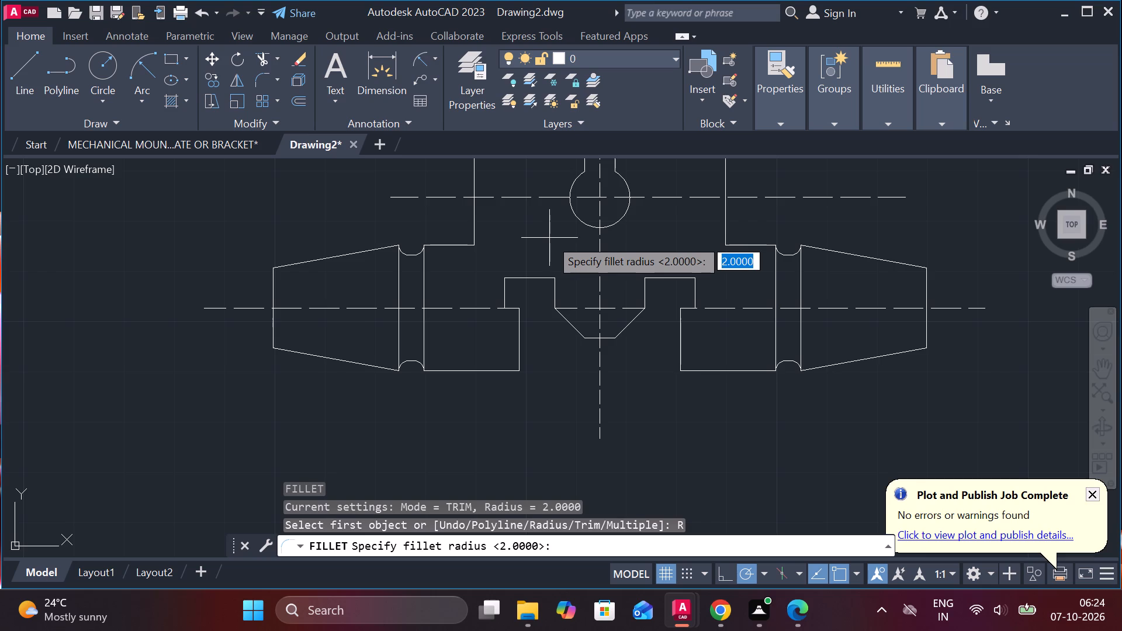
key(3)
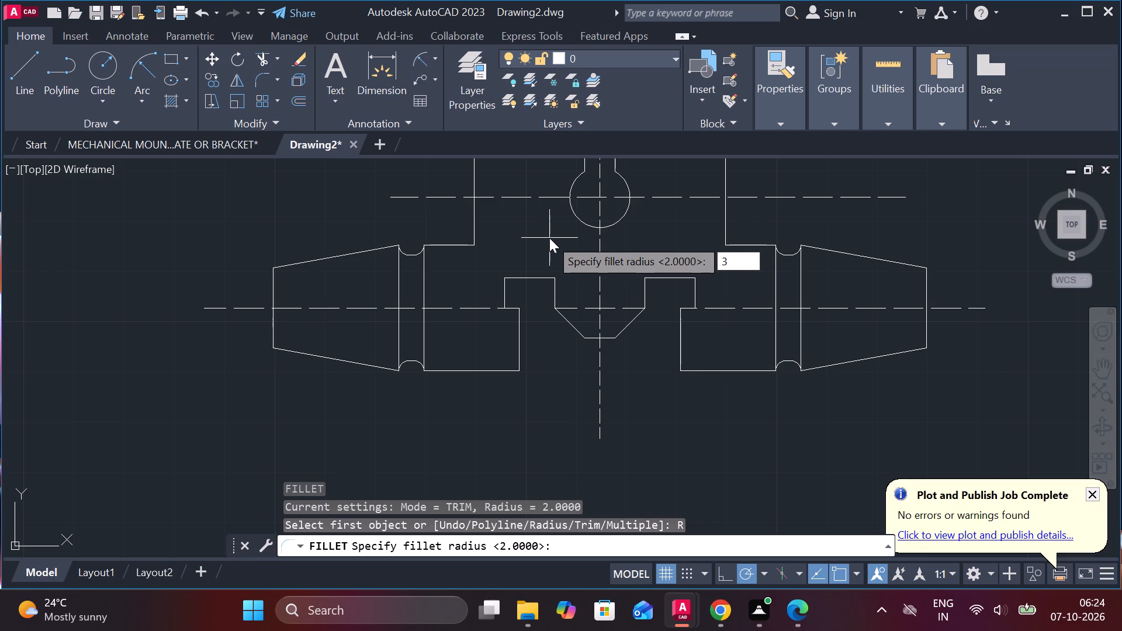
key(Return)
drag(459, 243, 467, 241)
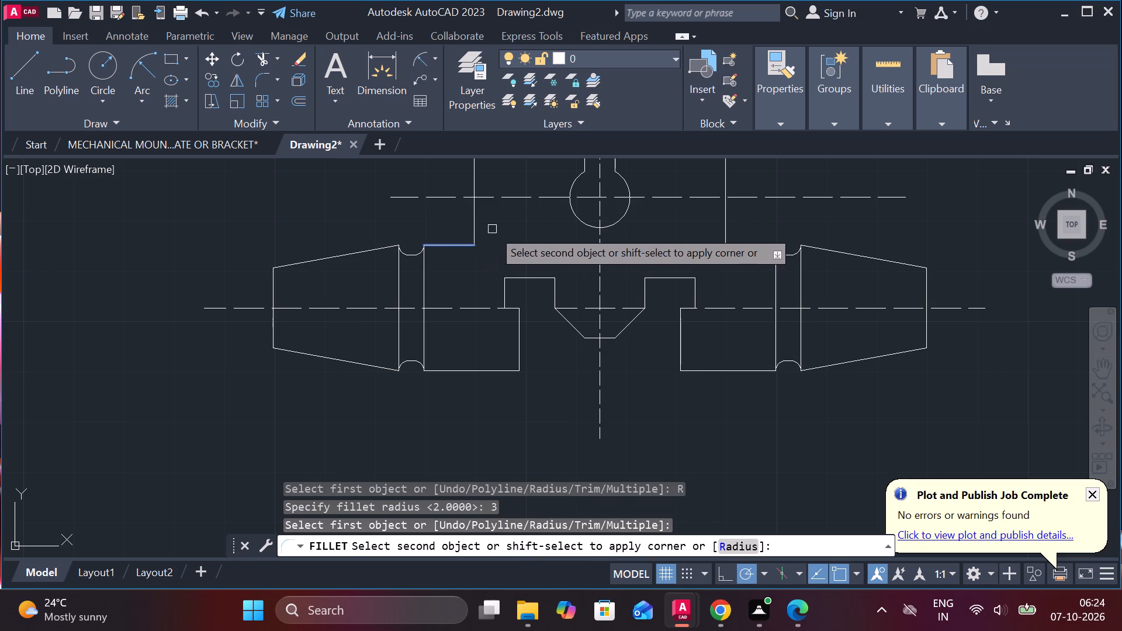
click(472, 223)
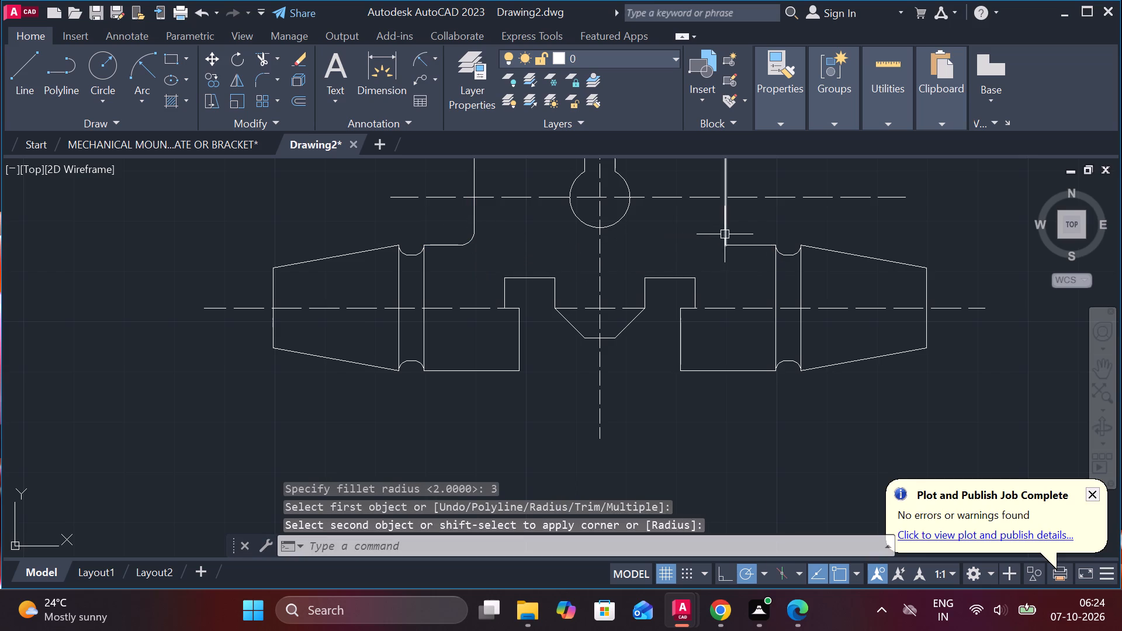
key(space)
click(730, 212)
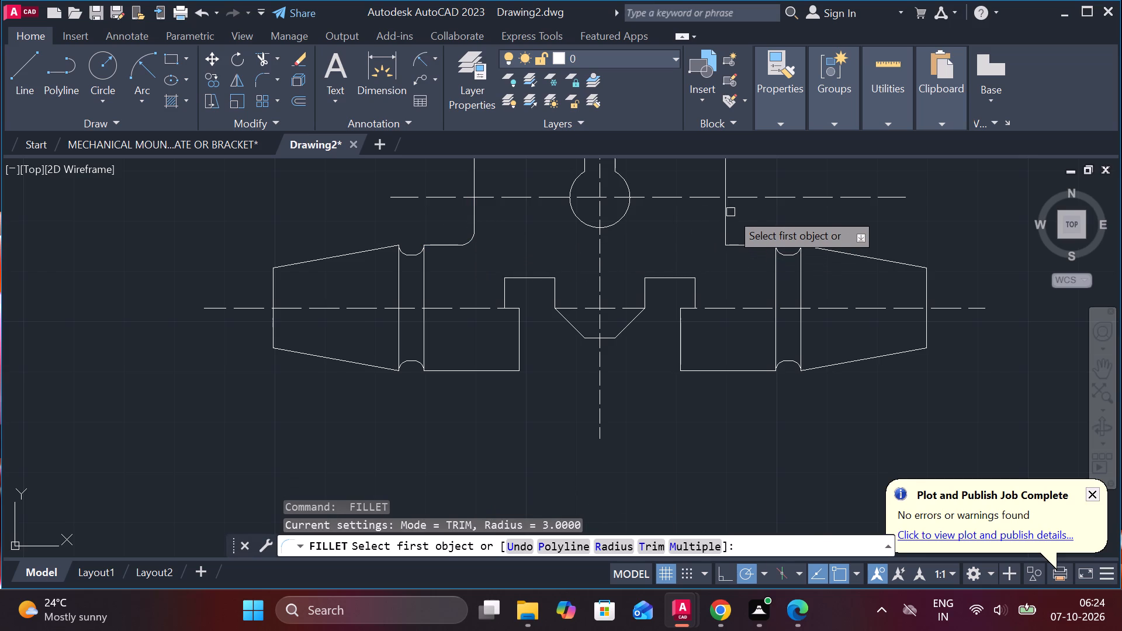
click(728, 216)
click(735, 245)
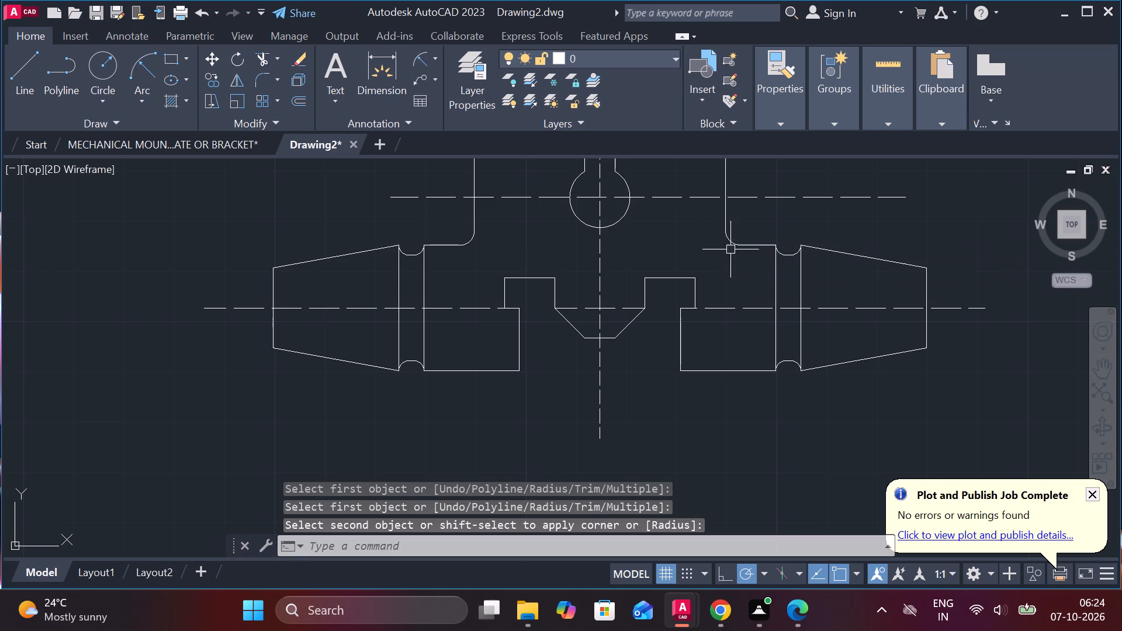
key(Escape)
Extend the shaft's top edge back across the base of the keyhole block to join its two sides.
text(EX)
key(space)
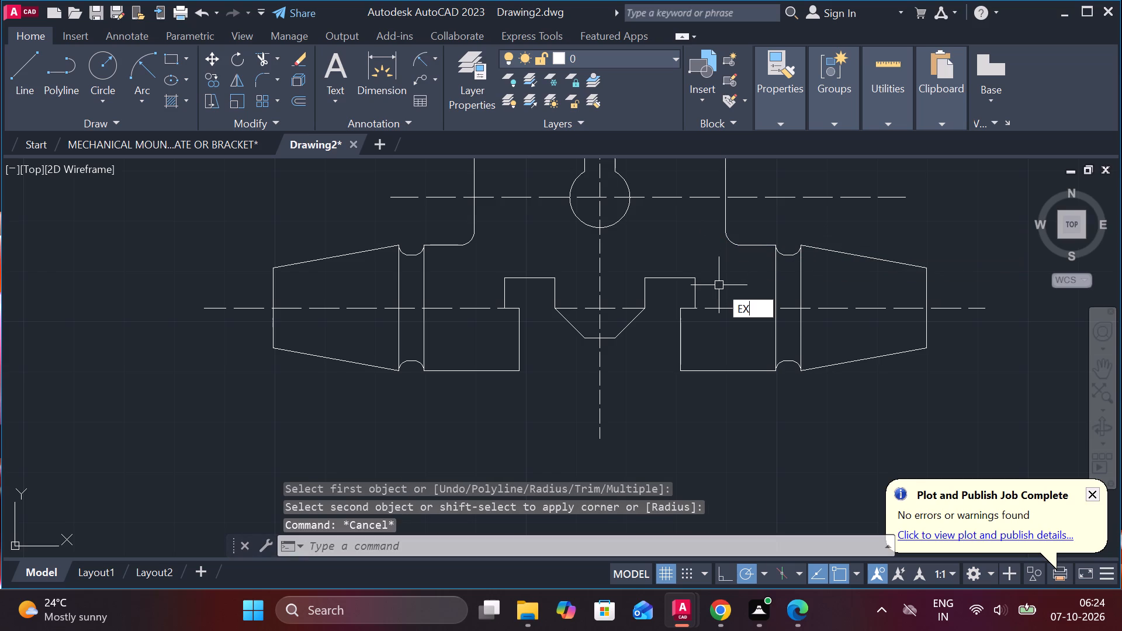
click(757, 247)
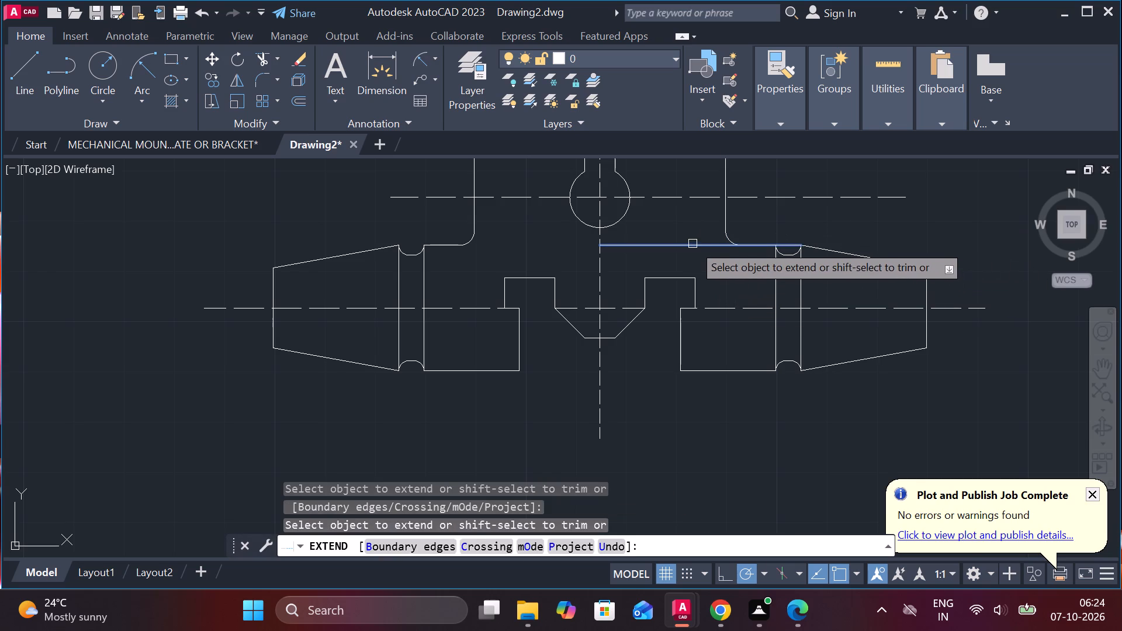
click(653, 246)
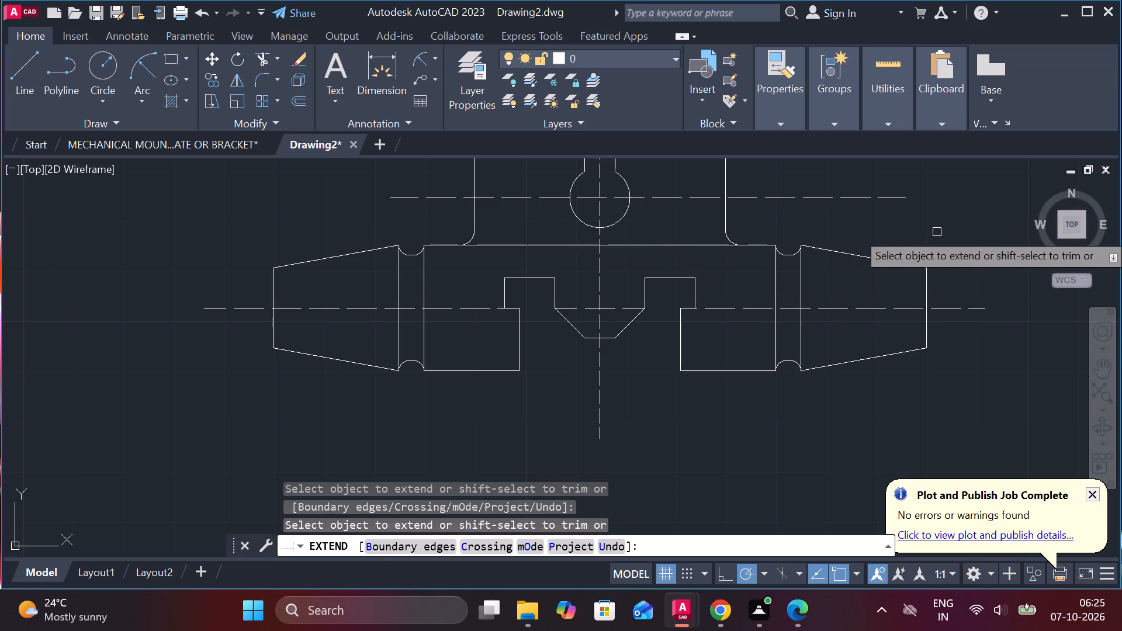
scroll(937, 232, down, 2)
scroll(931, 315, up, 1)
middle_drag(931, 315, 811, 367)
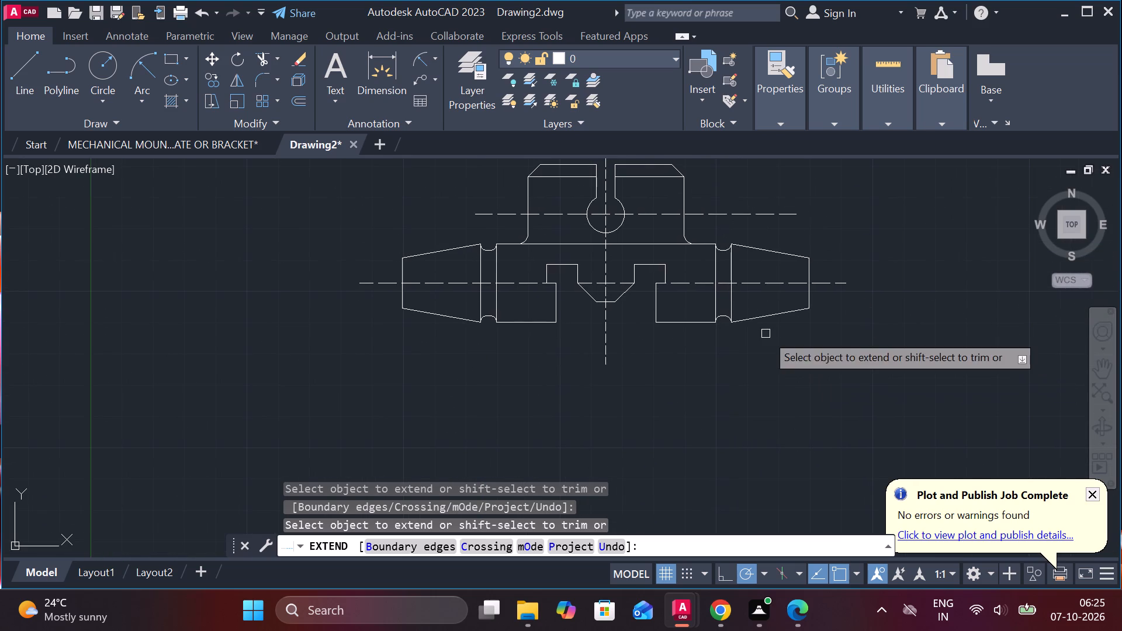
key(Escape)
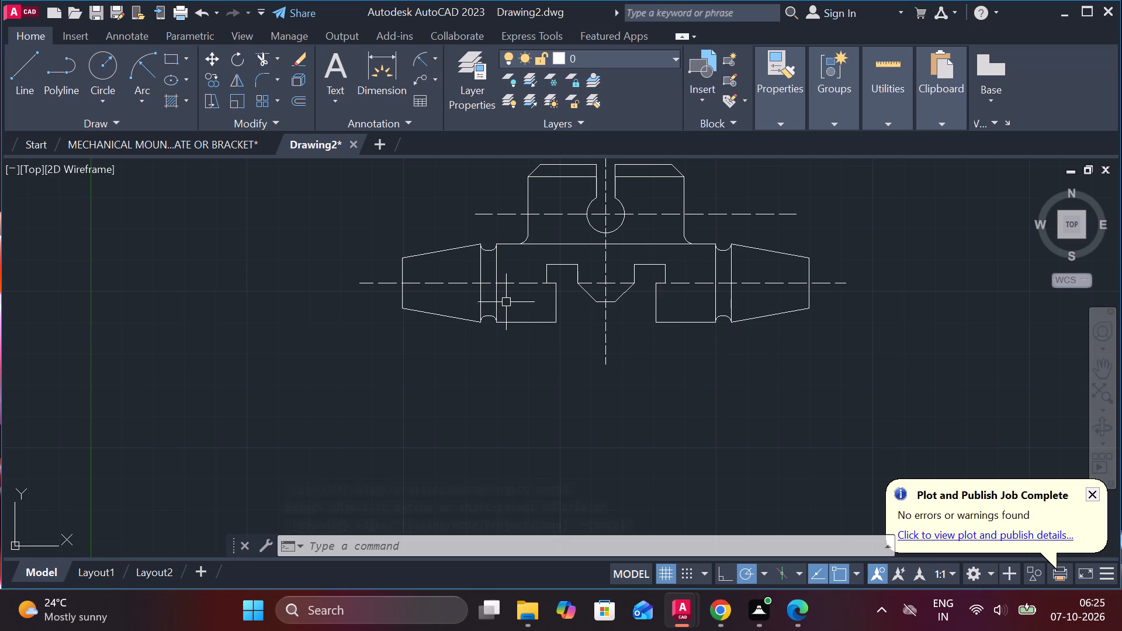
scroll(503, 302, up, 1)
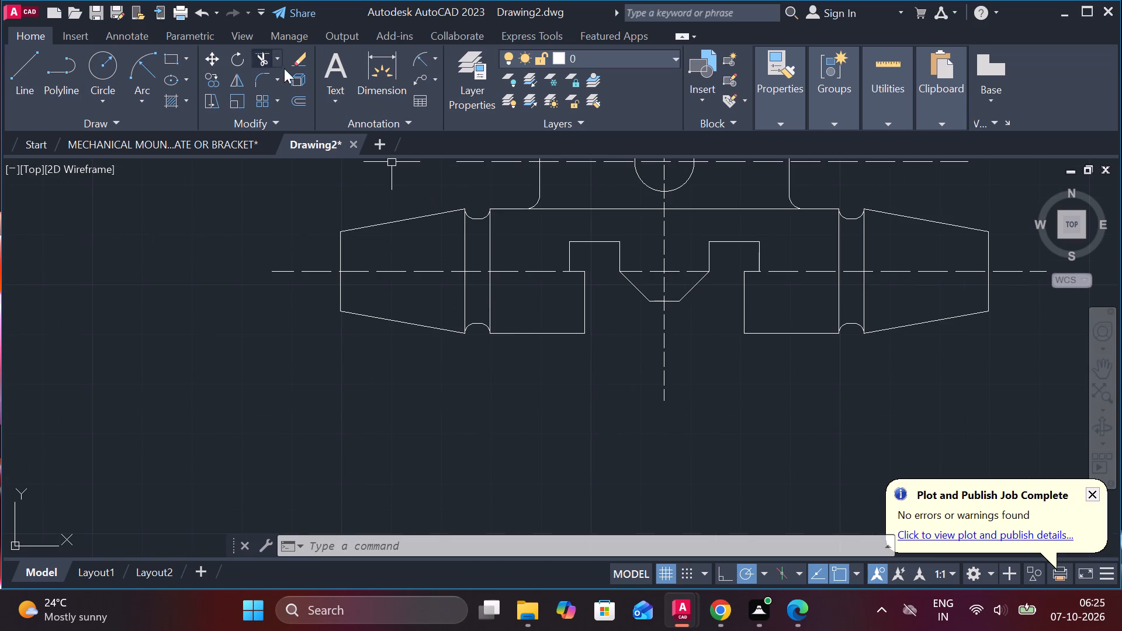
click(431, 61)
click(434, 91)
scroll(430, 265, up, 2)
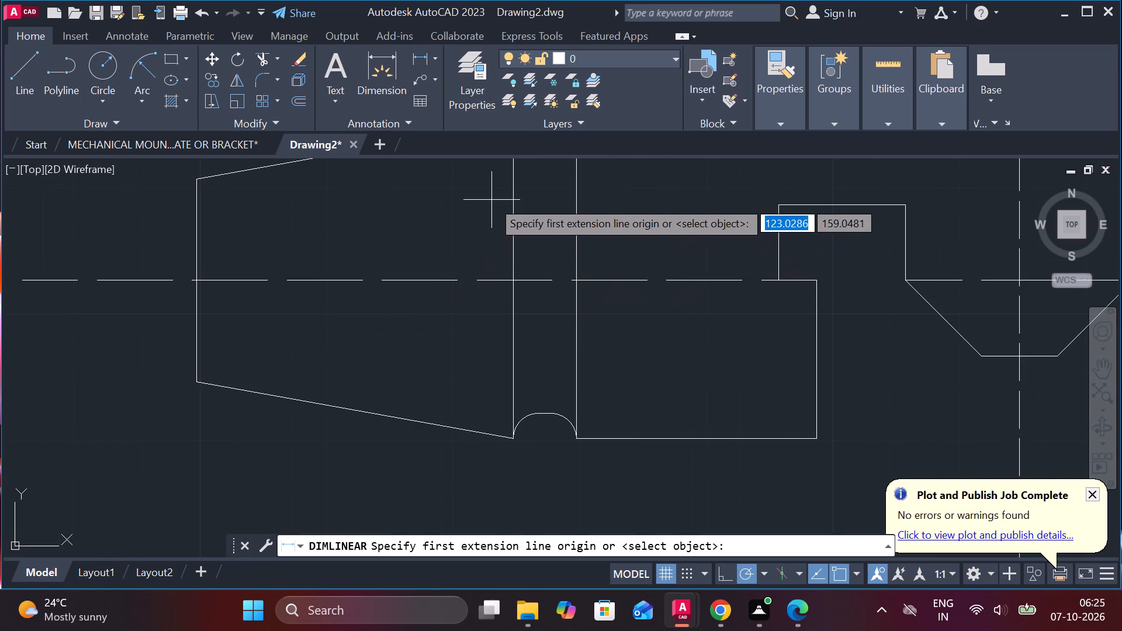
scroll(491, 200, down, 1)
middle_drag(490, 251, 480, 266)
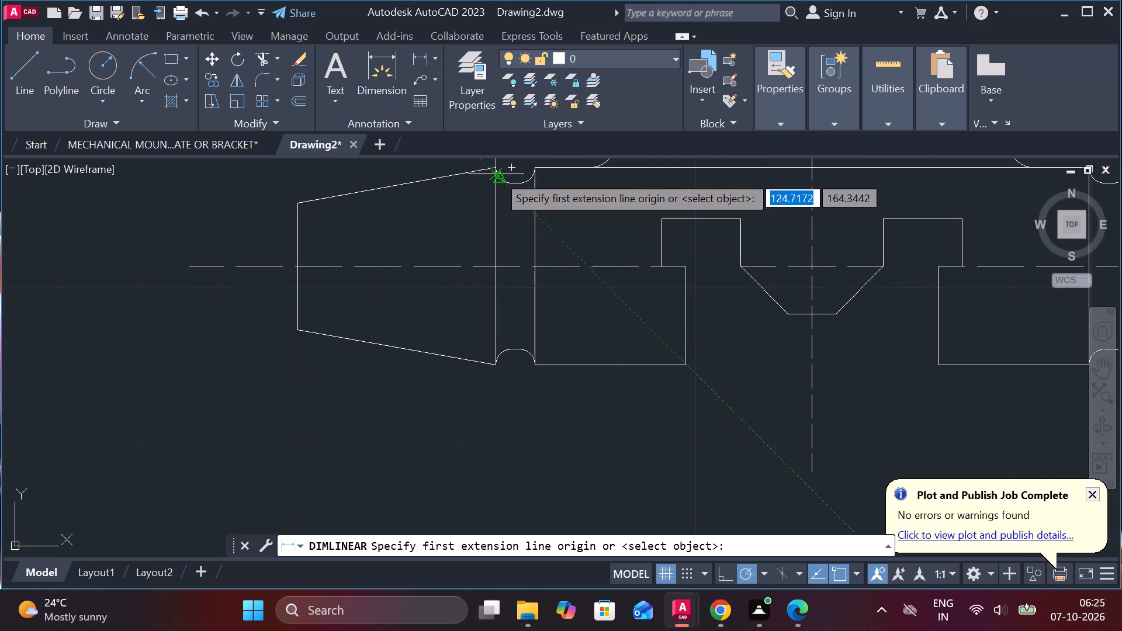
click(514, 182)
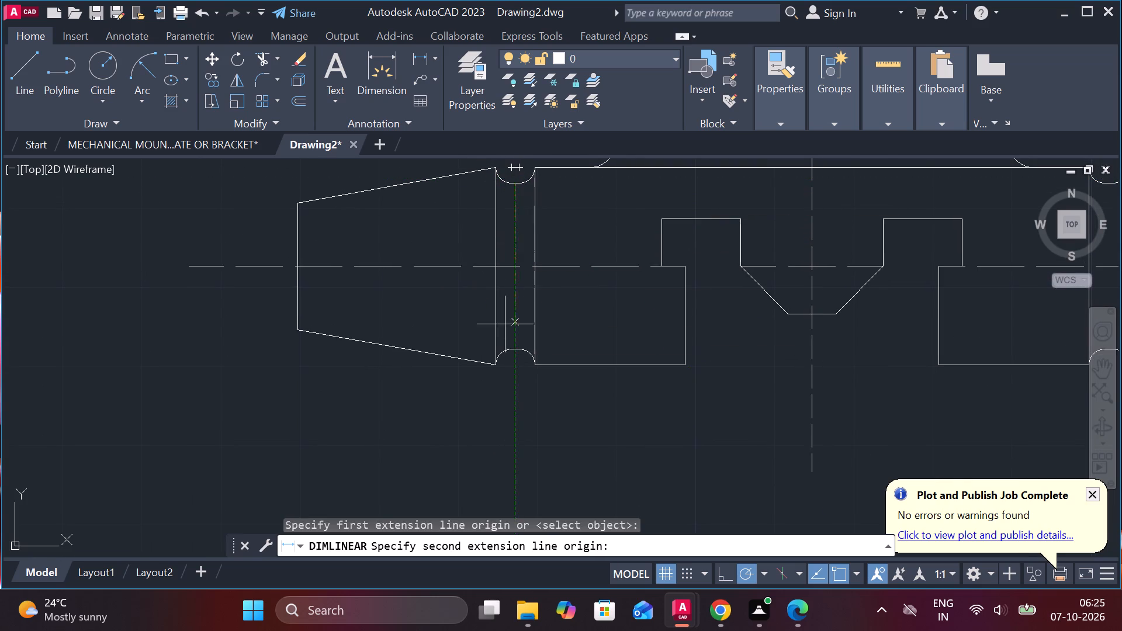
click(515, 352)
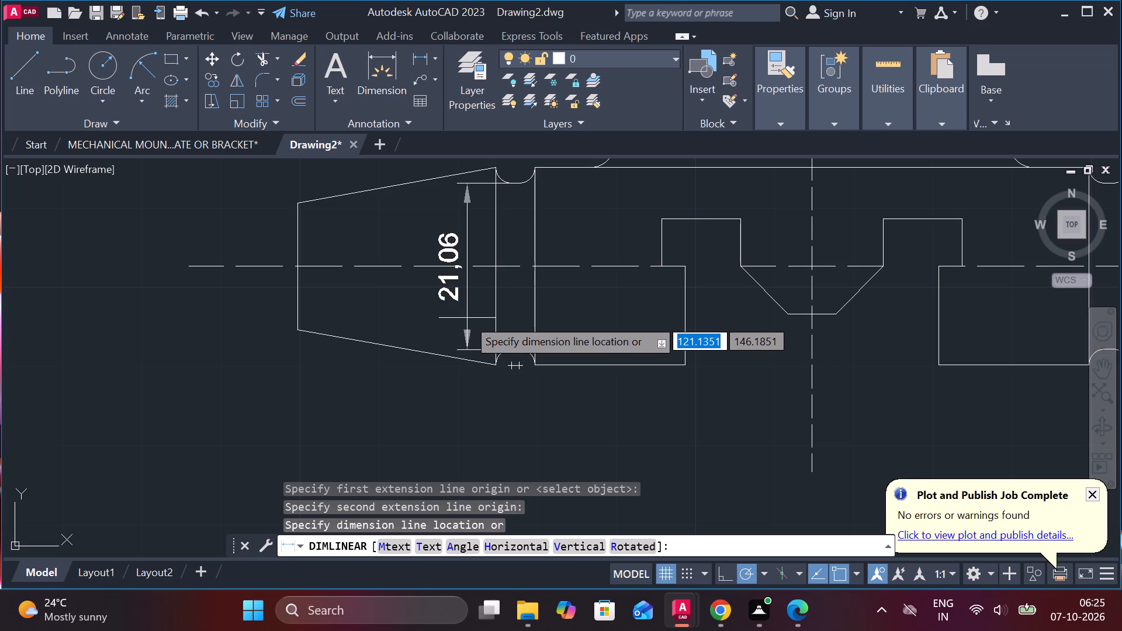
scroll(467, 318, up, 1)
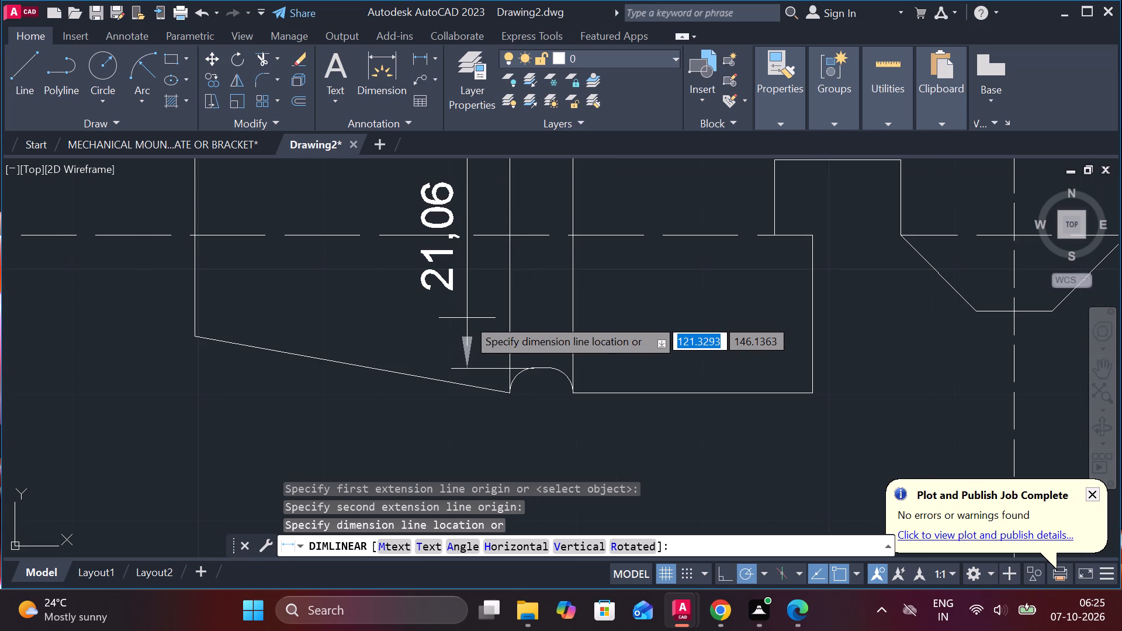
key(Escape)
Add a vertical linear dimension across the left neck, between the midpoints of its lower and upper groove bottoms, placed inside the taper.
key(space)
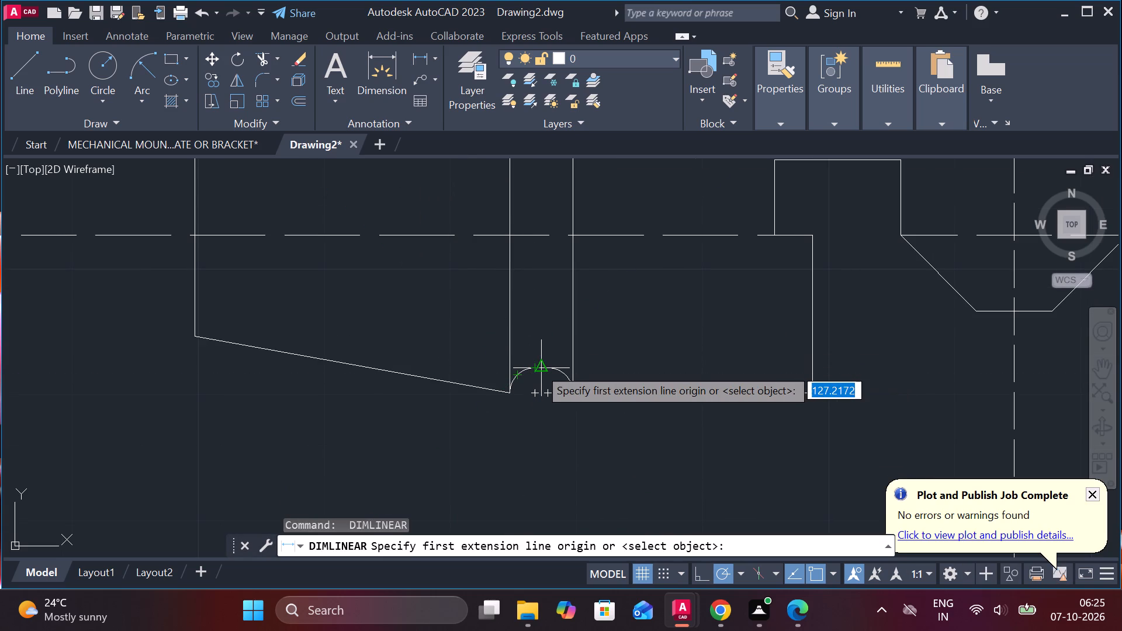
click(538, 367)
middle_drag(539, 295, 517, 513)
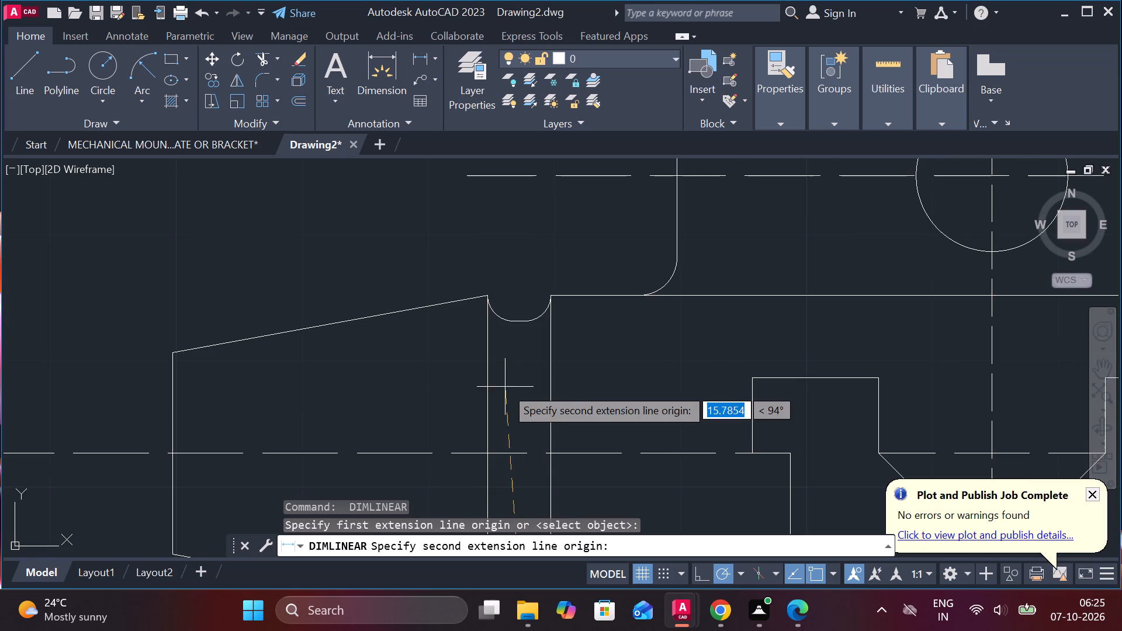
click(518, 321)
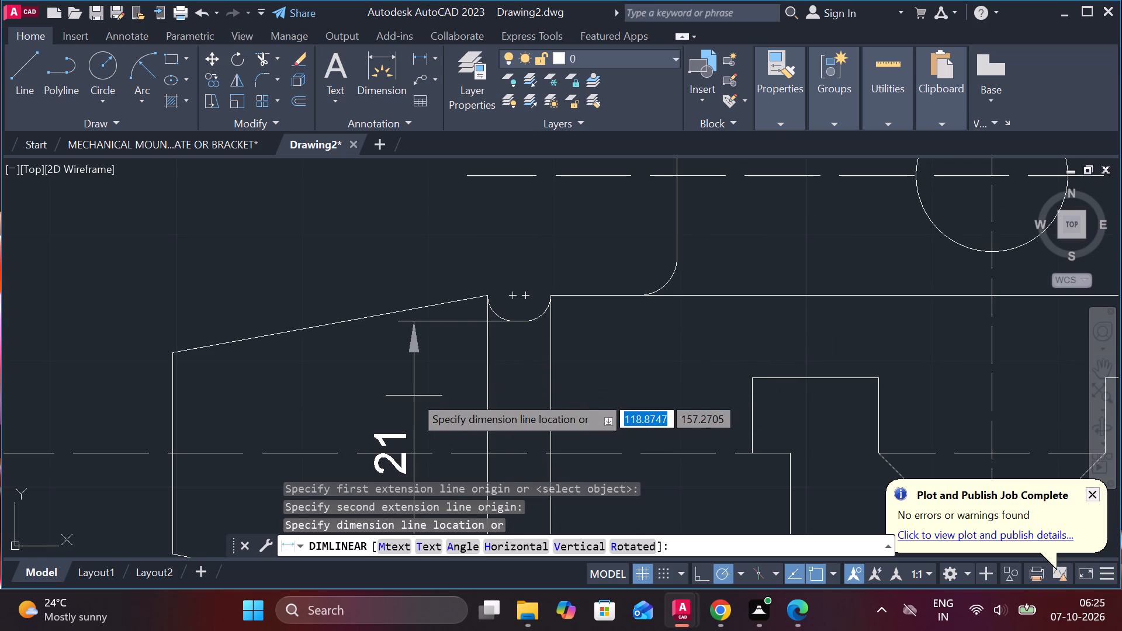
middle_drag(414, 396, 431, 315)
scroll(470, 317, down, 1)
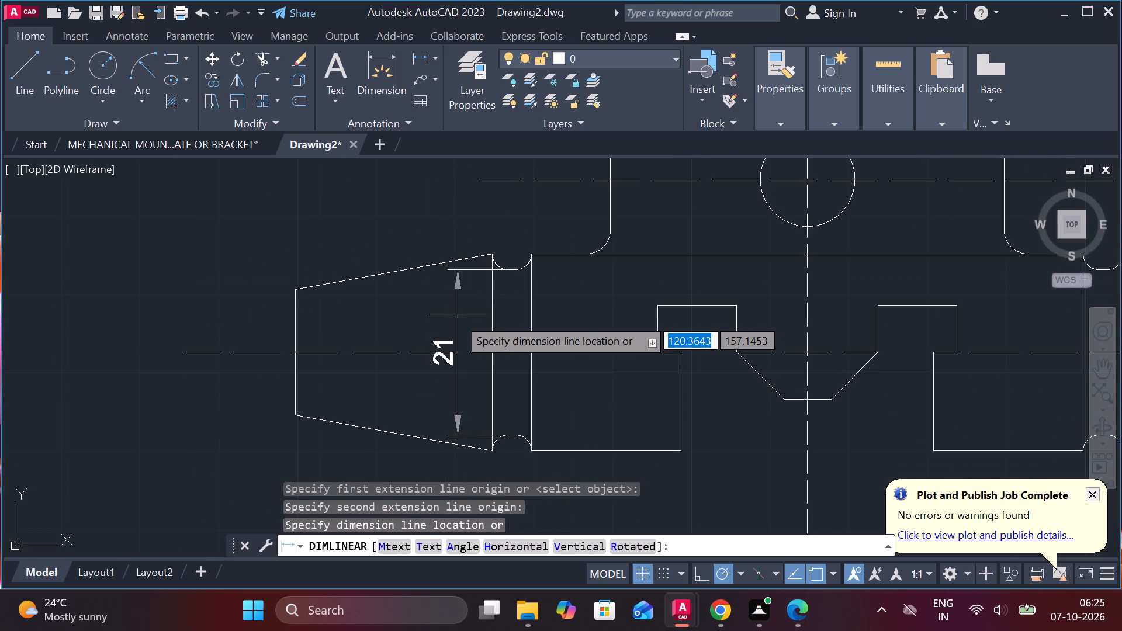
click(458, 317)
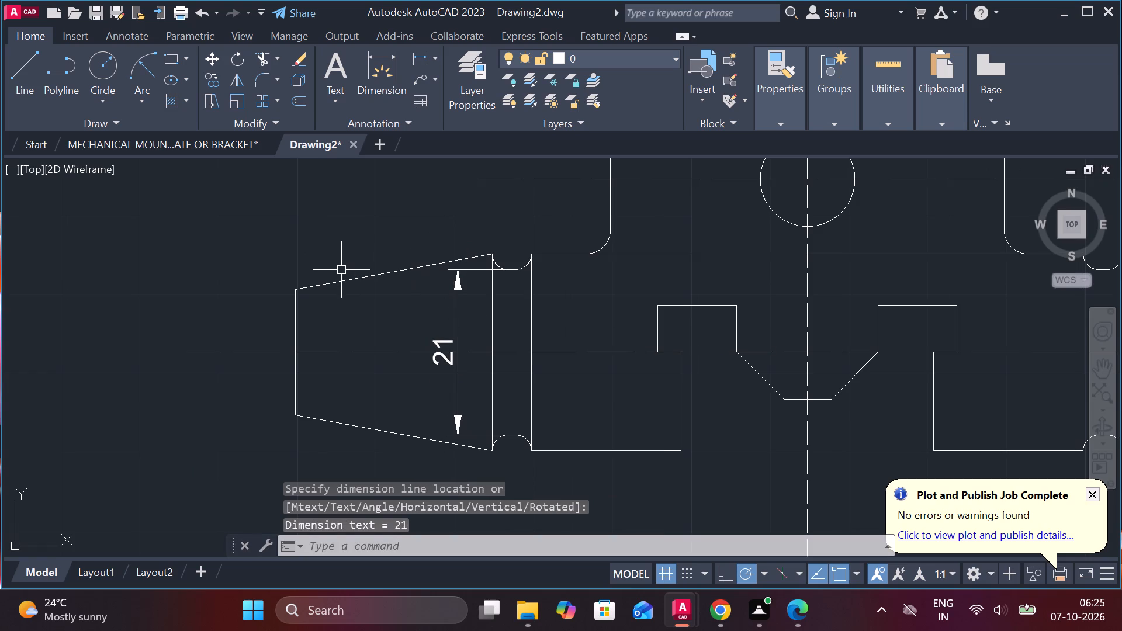
Add vertical linear dimensions for the left tapered end's large-end and small-end heights, placing both outside its end face.
key(space)
click(497, 252)
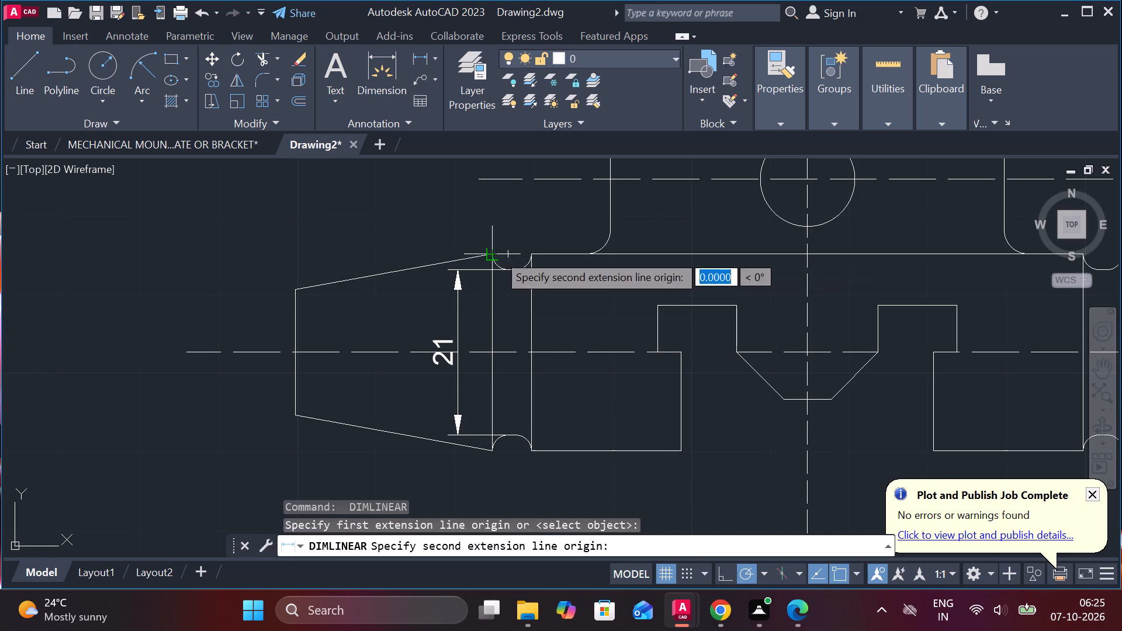
click(494, 456)
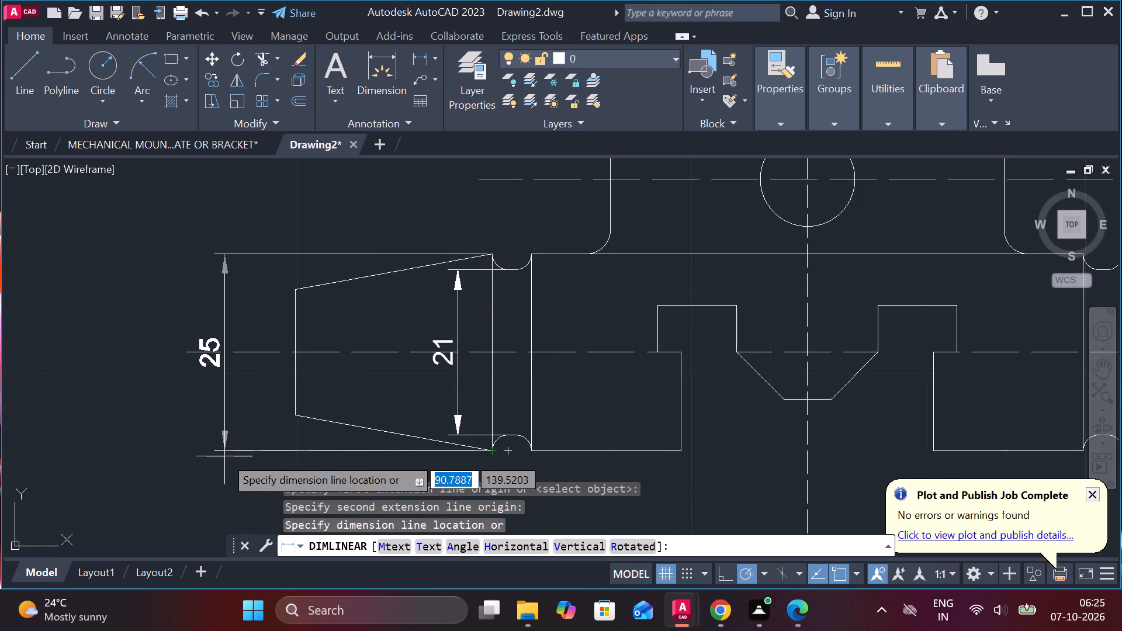
click(201, 454)
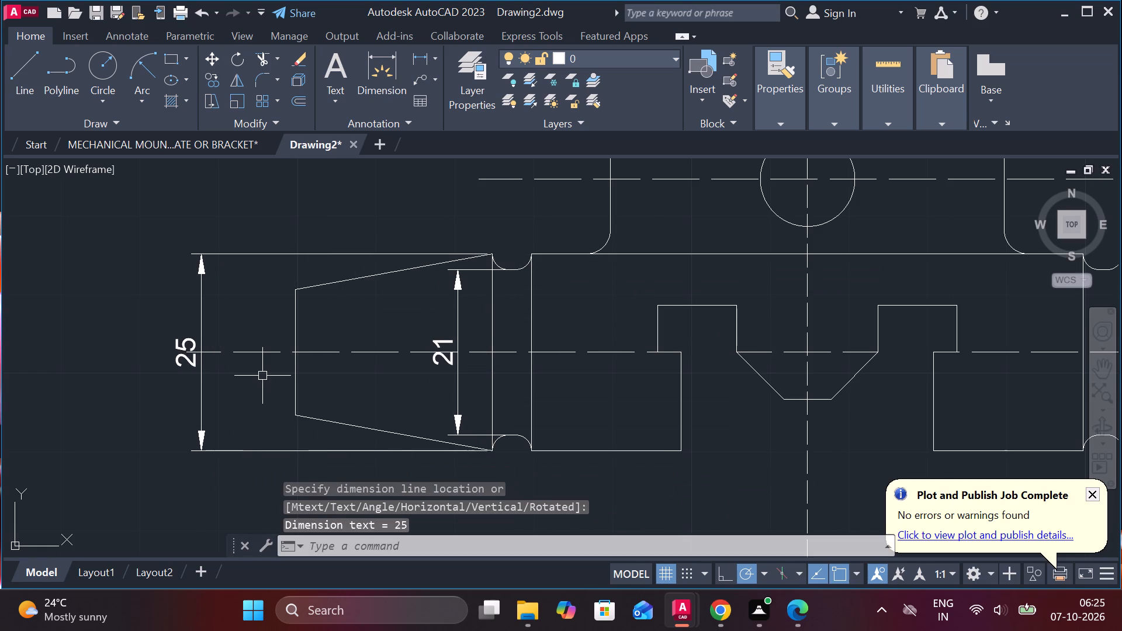
key(space)
click(299, 294)
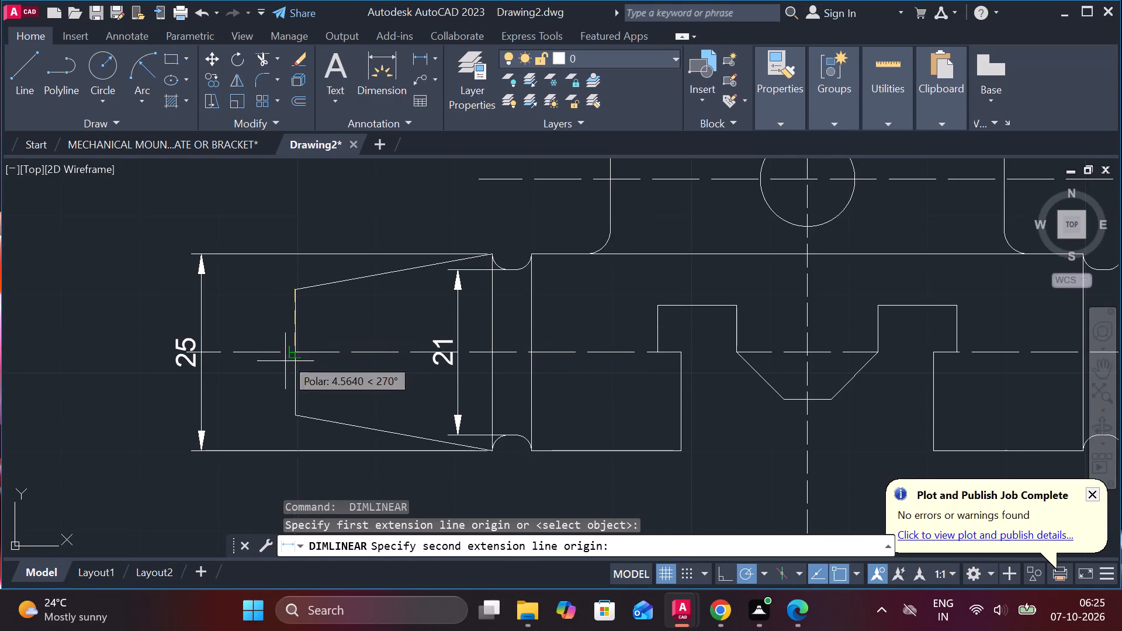
click(300, 417)
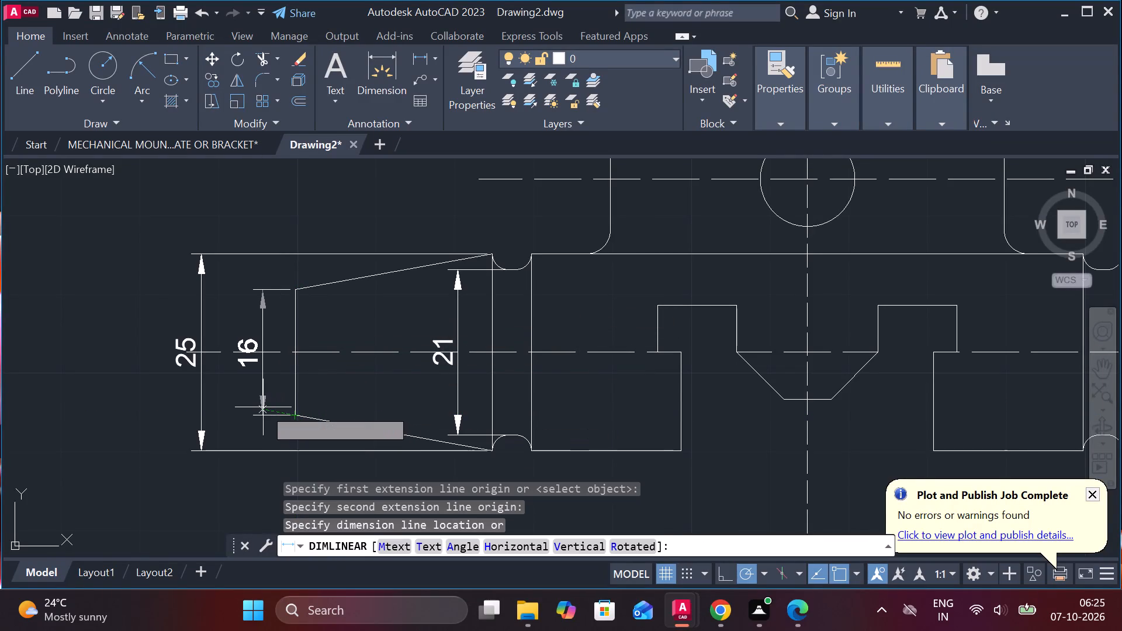
click(263, 407)
Add a horizontal linear dimension for the keyhole block's overall width between its chamfered outer corners, placed above the block.
scroll(263, 407, down, 3)
scroll(311, 431, up, 1)
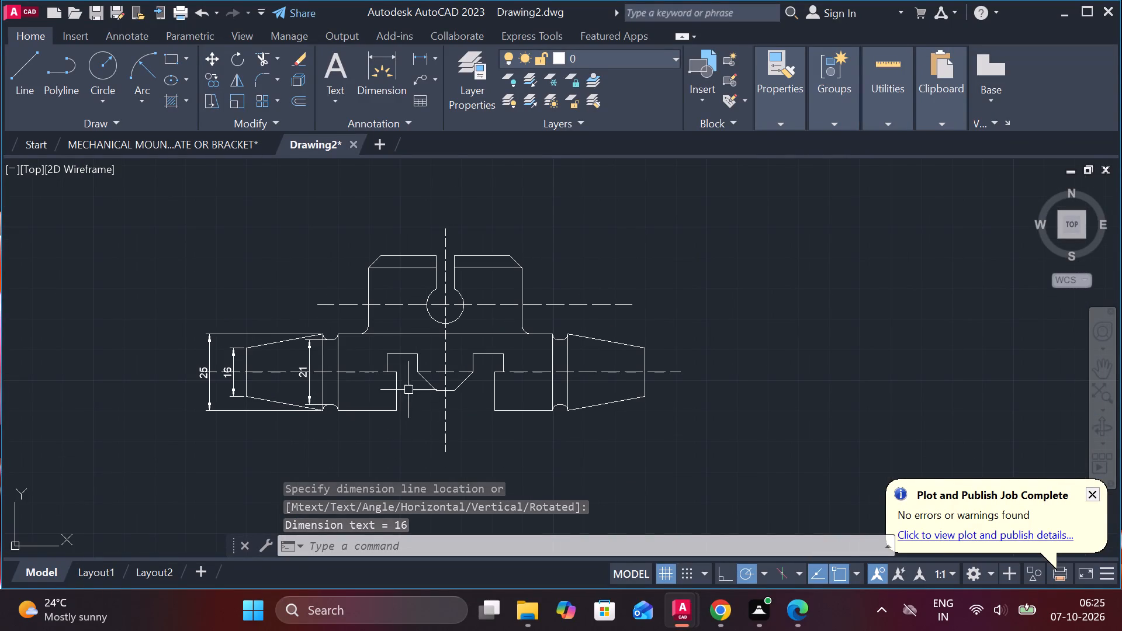
key(space)
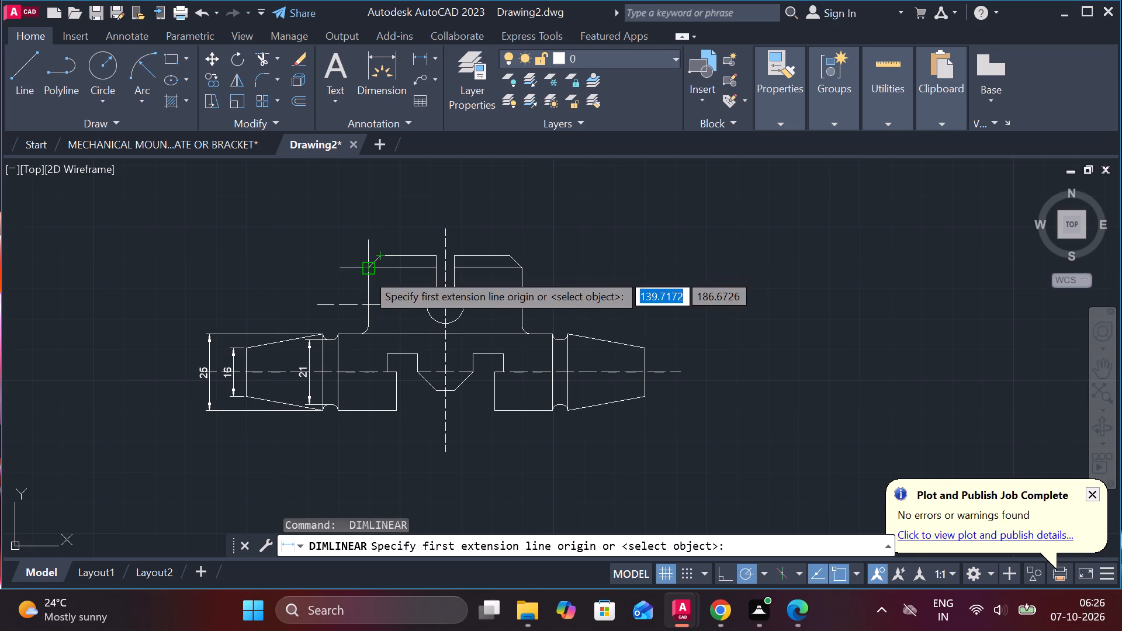
click(366, 273)
click(523, 272)
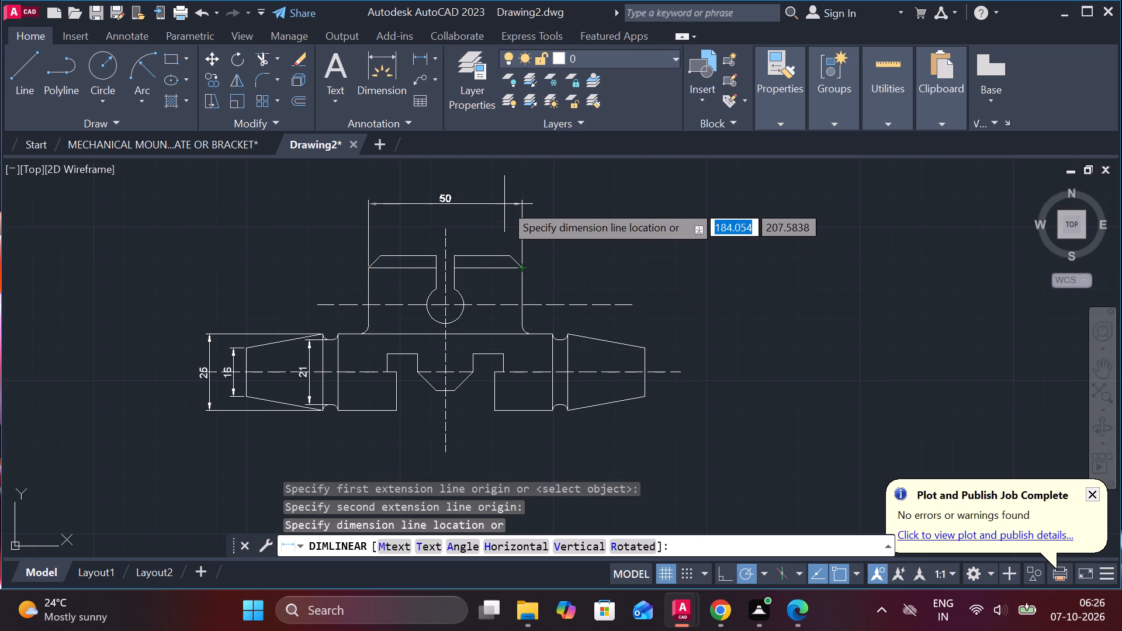
click(504, 202)
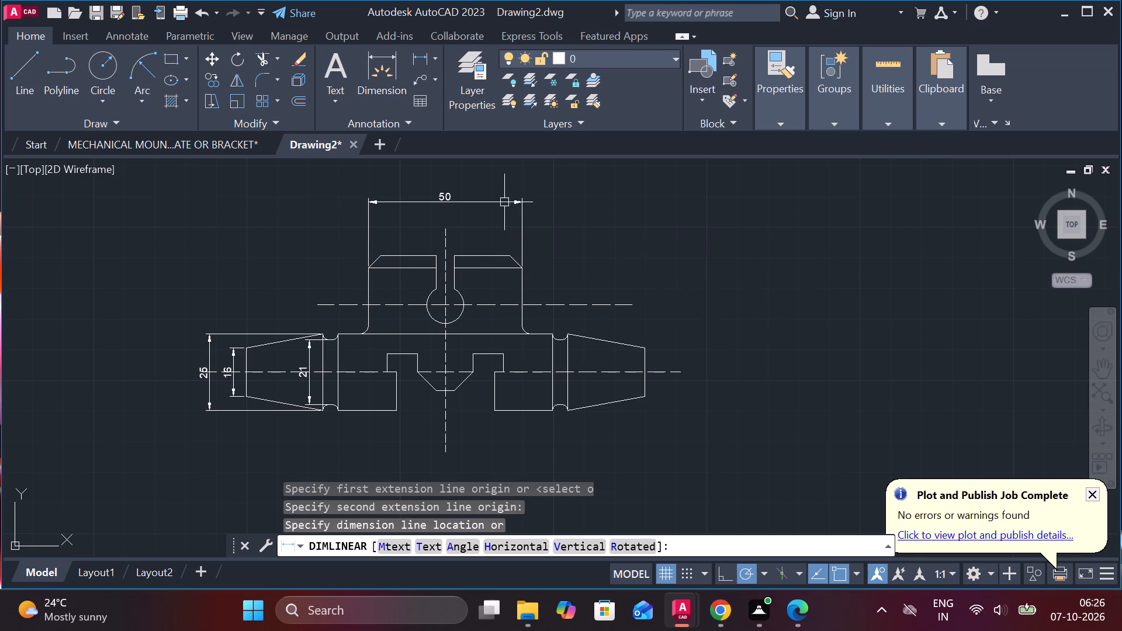
Add a linear dimension for the keyhole slot's width across its top opening.
scroll(437, 224, up, 2)
key(space)
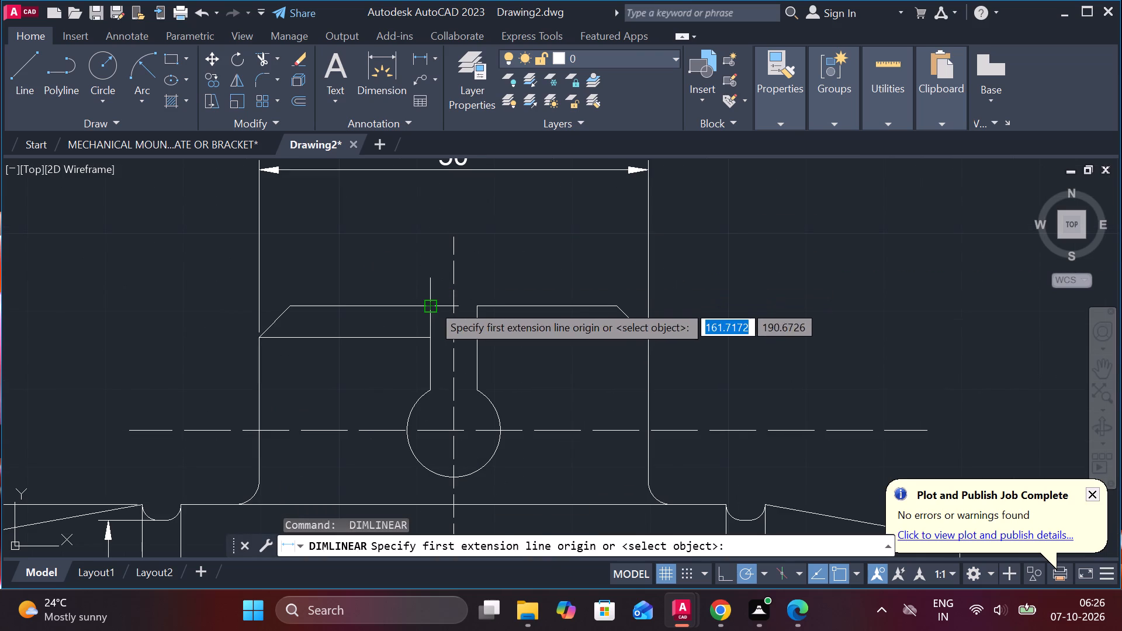
Add a horizontal linear dimension across the keyhole slot's top opening, placed between the block and its overall width dimension.
click(432, 304)
click(470, 305)
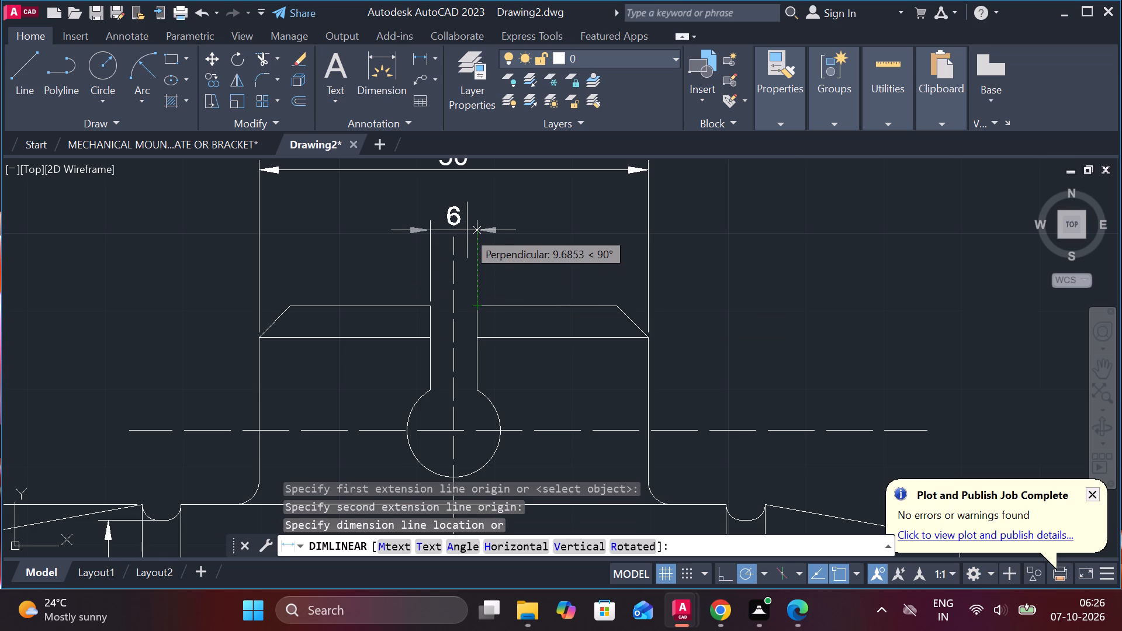
click(467, 230)
Add a horizontal linear dimension for the shaft's overall length between the lower corners of both end faces, placed well below the shaft.
scroll(465, 265, down, 1)
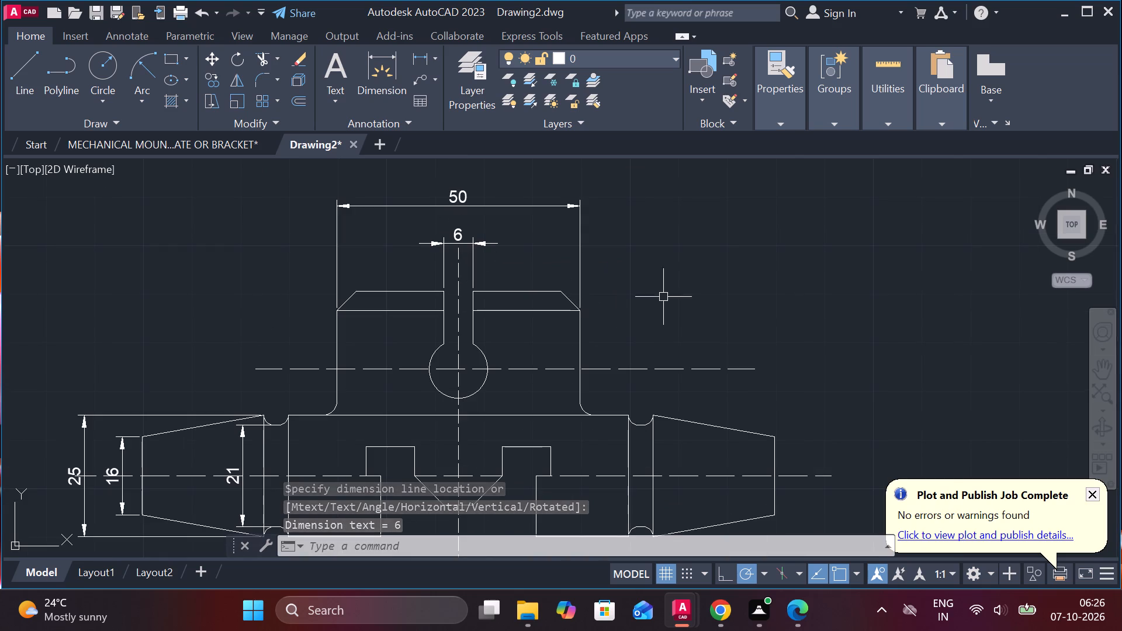
middle_drag(677, 305, 682, 167)
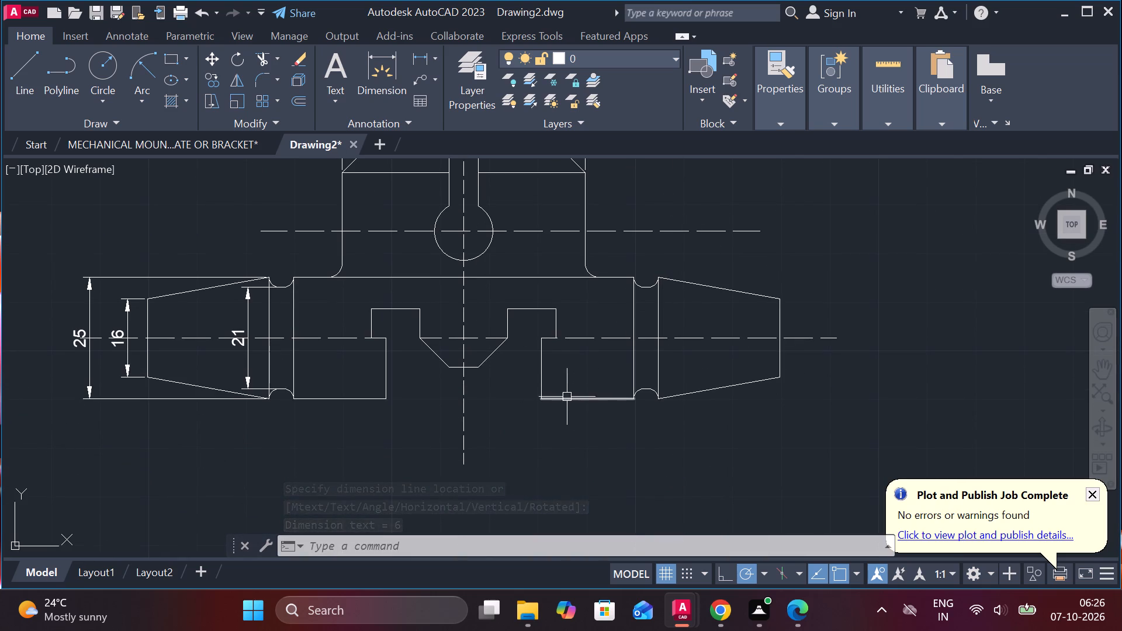
key(space)
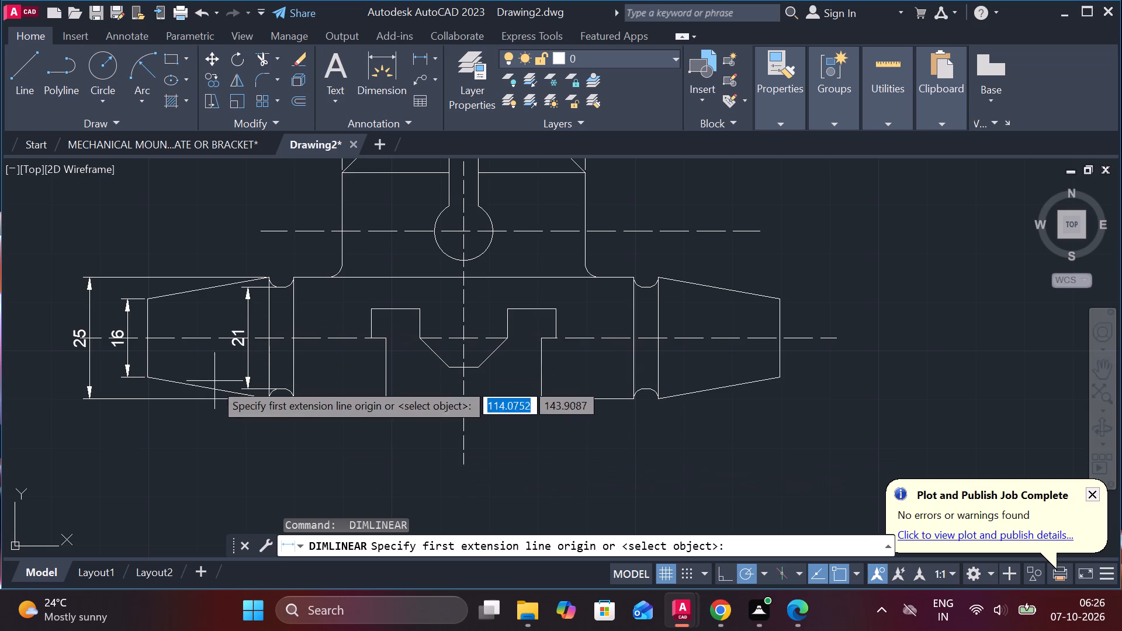
middle_drag(279, 418, 322, 401)
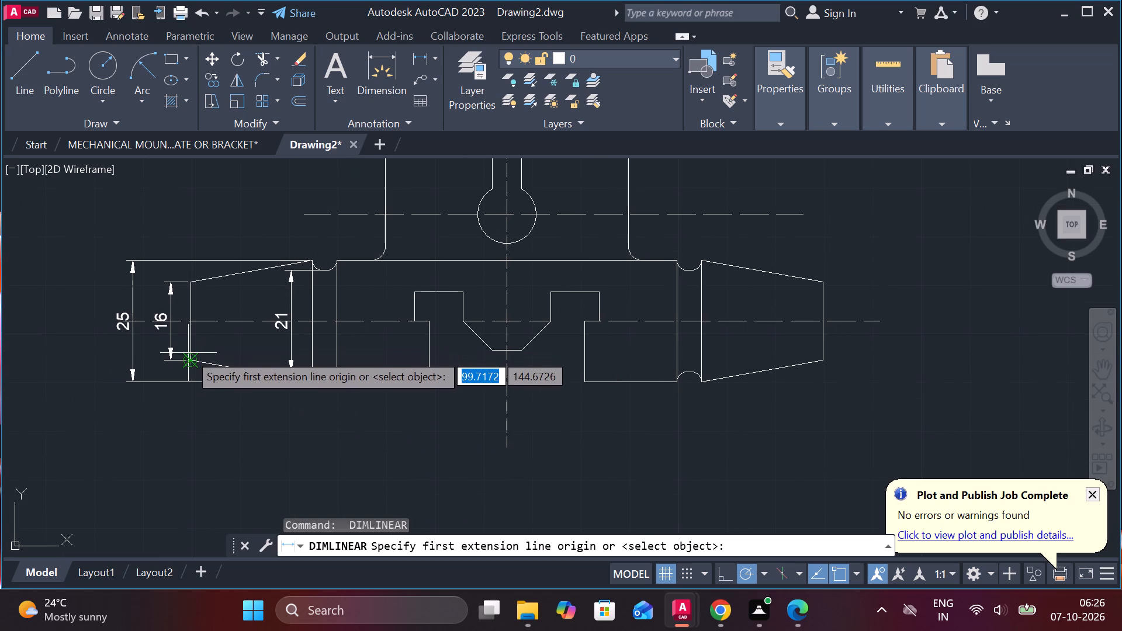
click(188, 360)
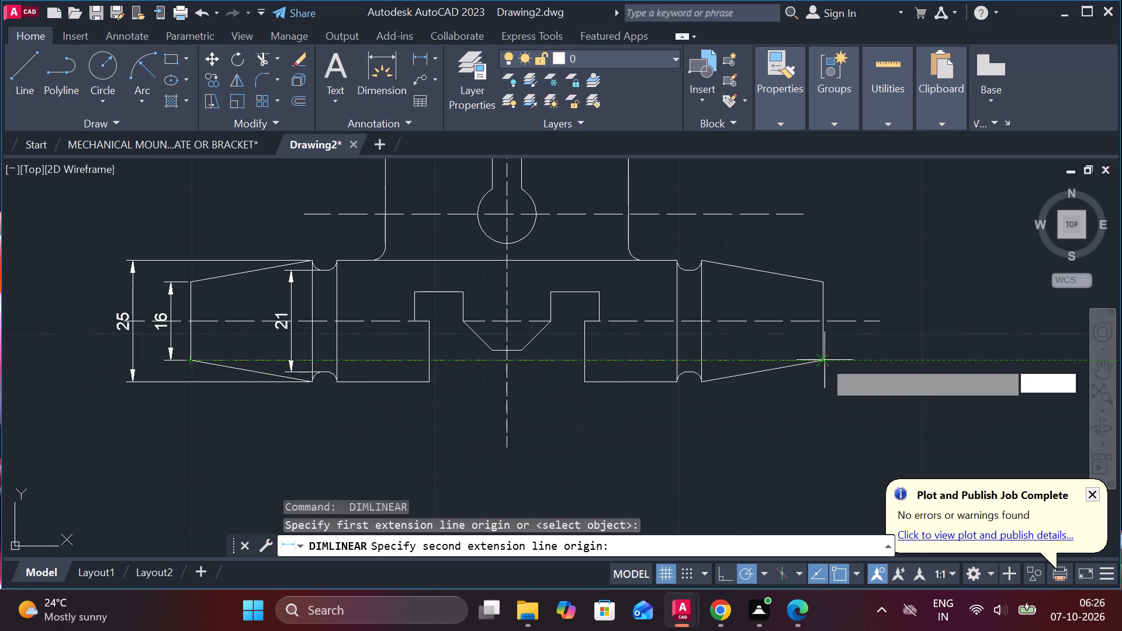
click(823, 360)
middle_drag(746, 450, 760, 400)
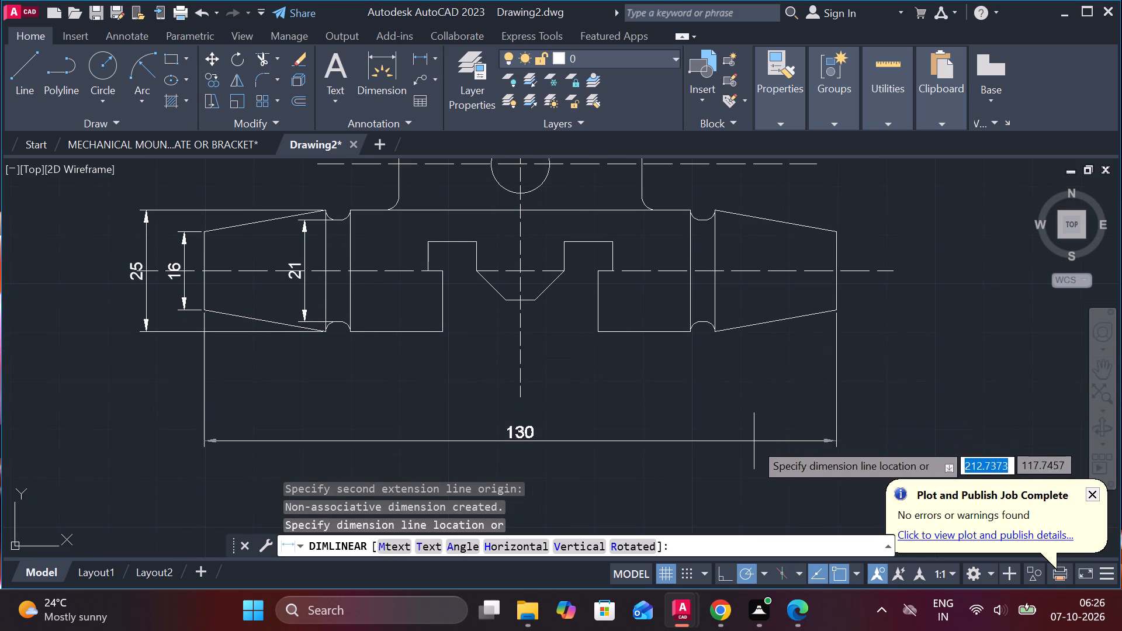
click(756, 450)
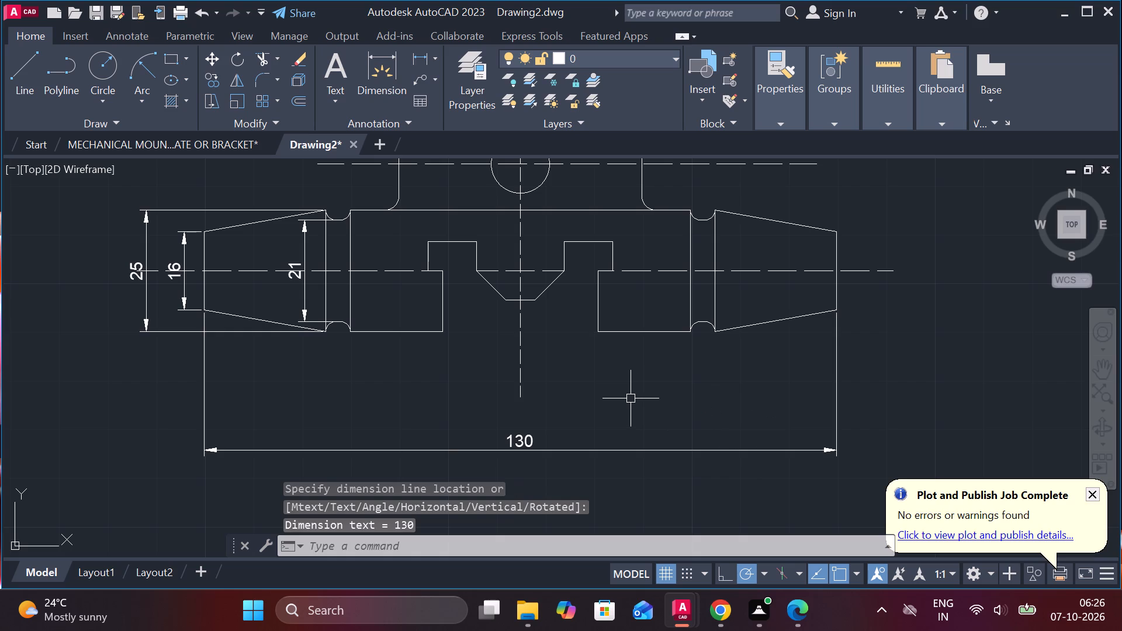
key(Escape)
Trim off the vertical centreline's portion that extends below the bottom edge of the stepped slot's central V.
text(TR)
key(space)
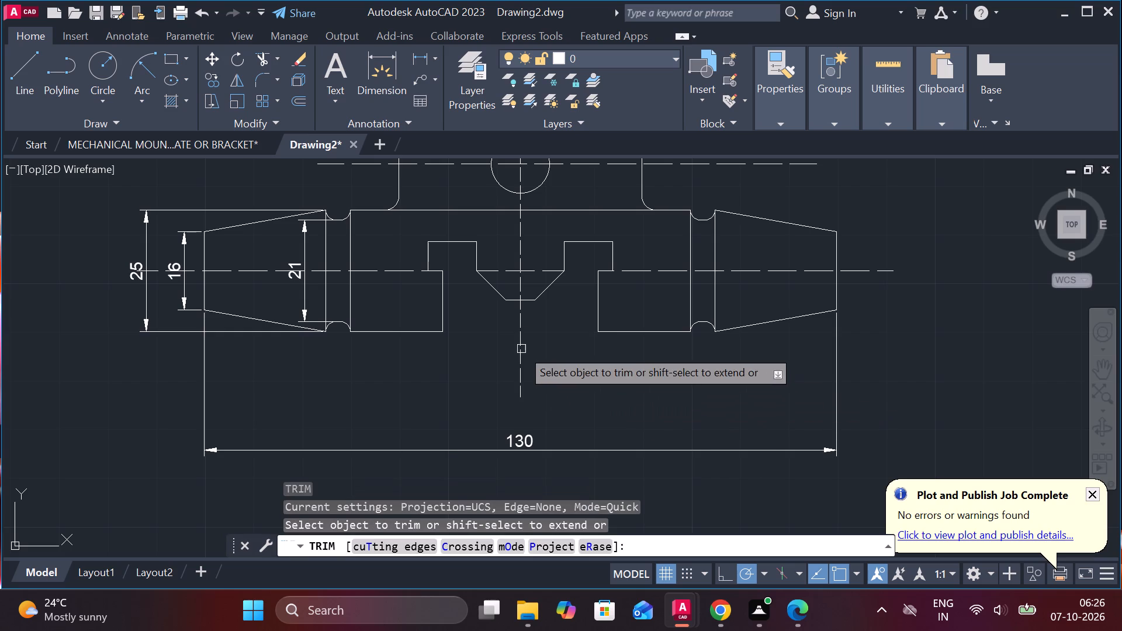
click(515, 344)
click(525, 359)
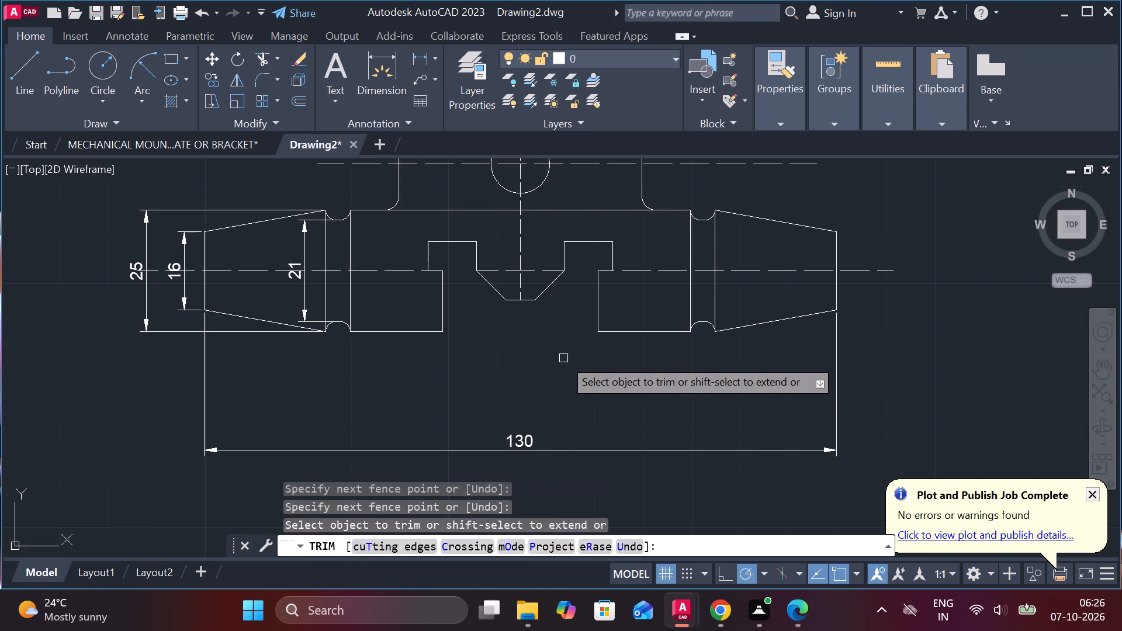
key(Escape)
Add a horizontal linear dimension for the left neck's groove width, placed just below the groove.
click(423, 55)
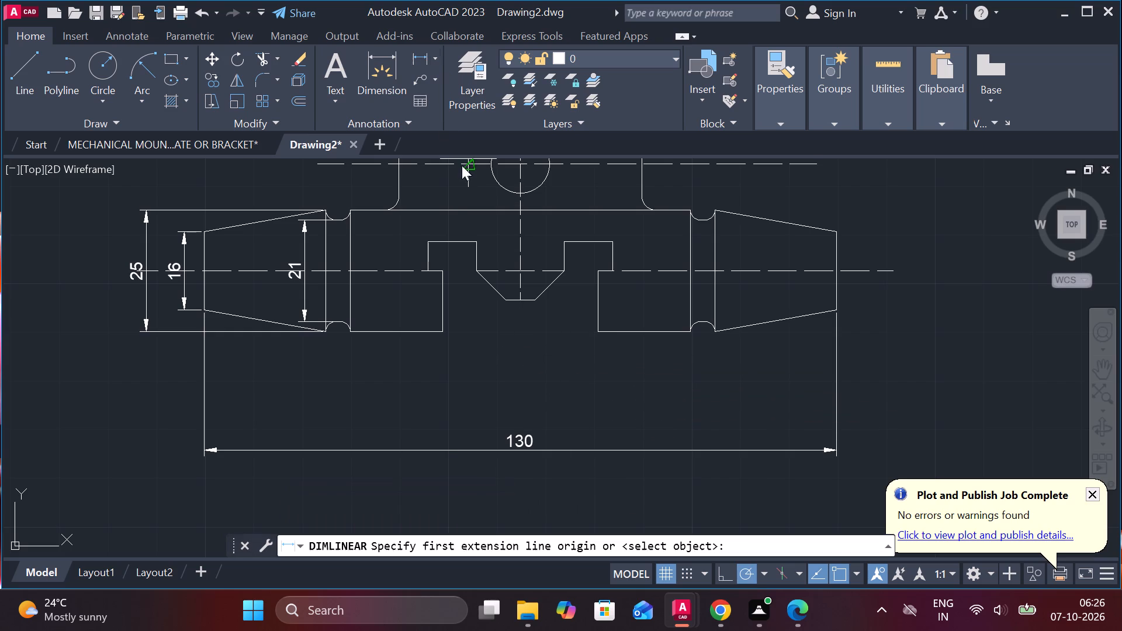
click(318, 332)
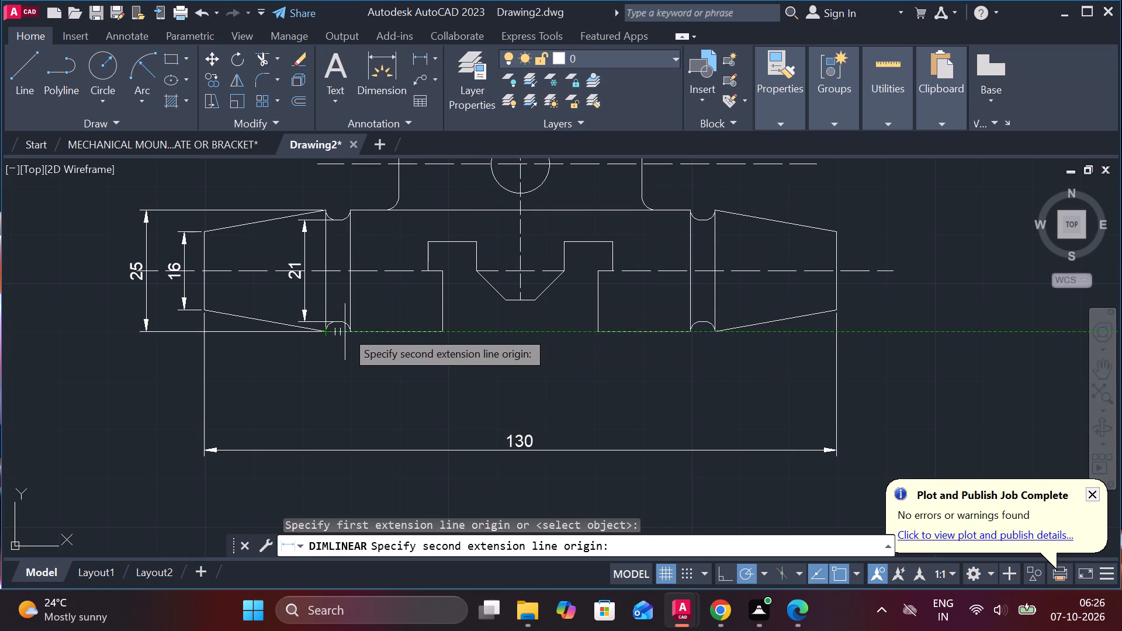
scroll(345, 330, up, 1)
click(354, 330)
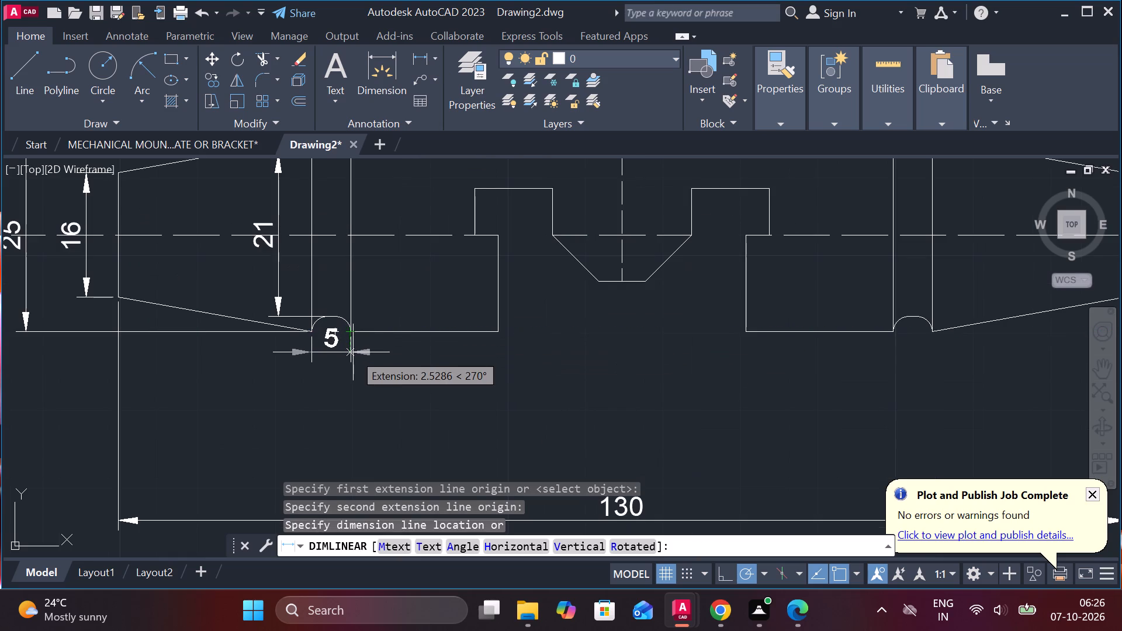
click(353, 352)
Add a horizontal linear dimension from the left end face to the left neck's inner edge, placed above the overall length dimension.
key(space)
scroll(419, 366, down, 1)
middle_drag(418, 368, 317, 295)
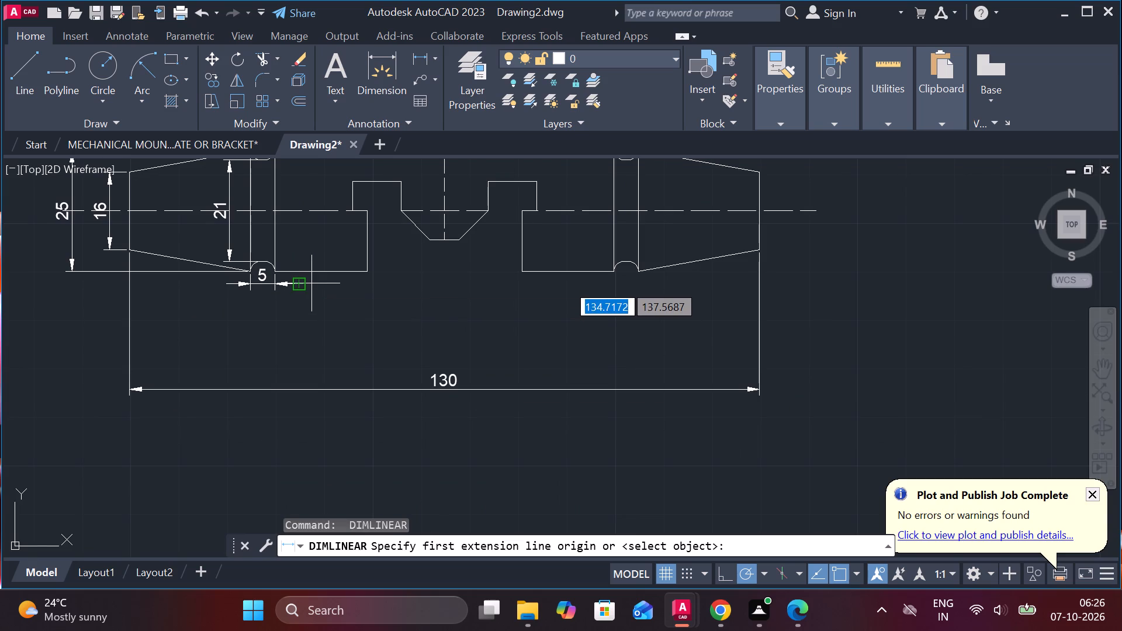
middle_drag(341, 318, 512, 332)
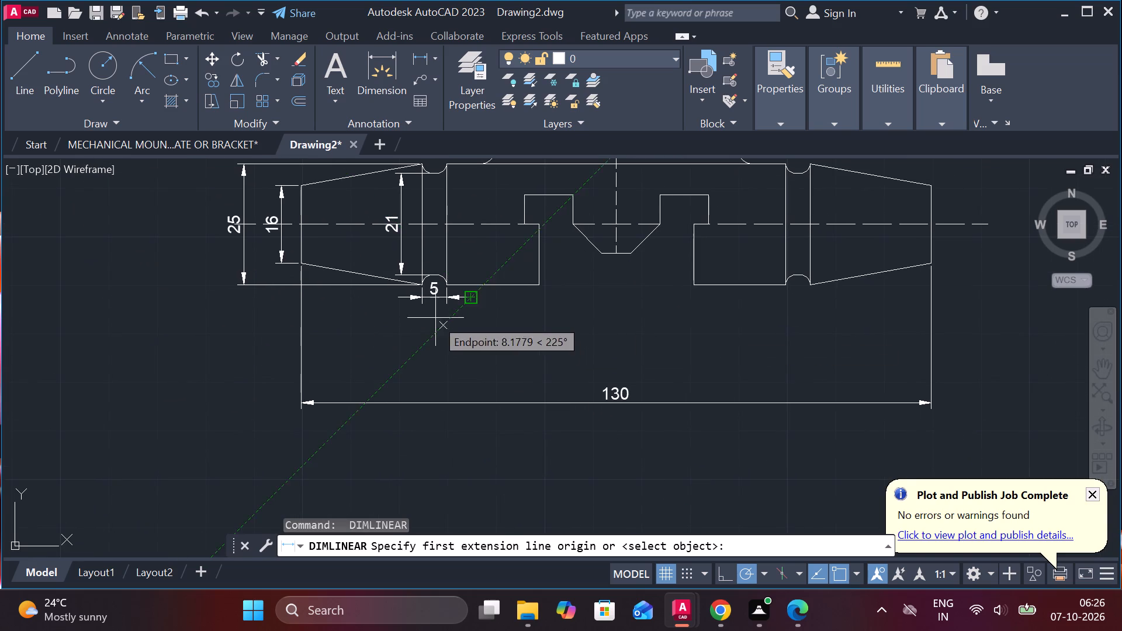
click(450, 286)
click(301, 285)
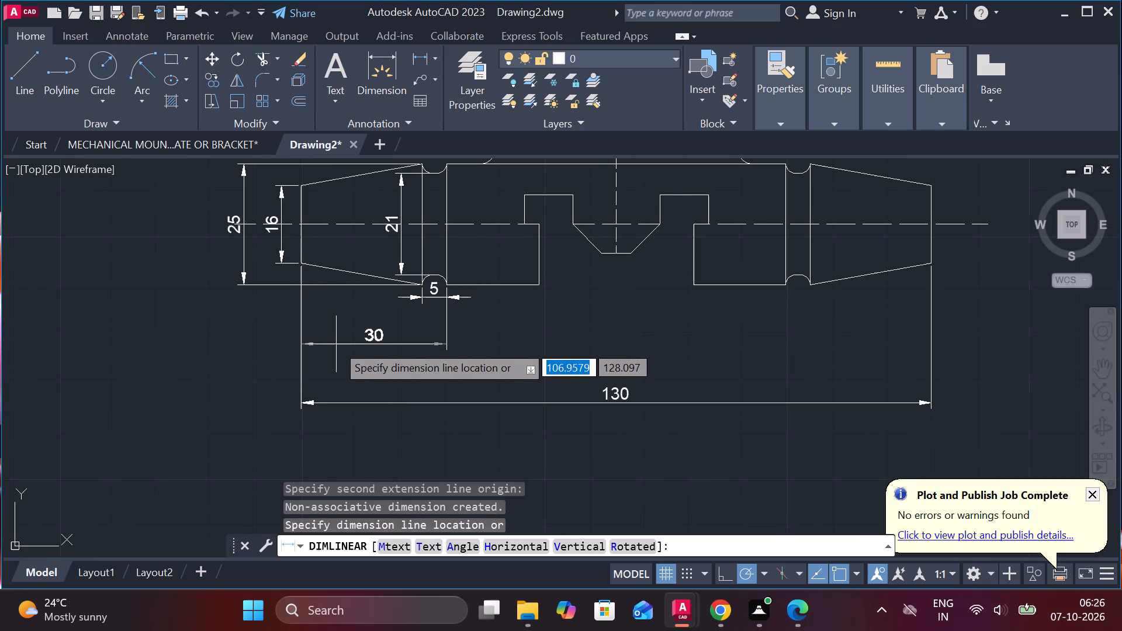
click(340, 345)
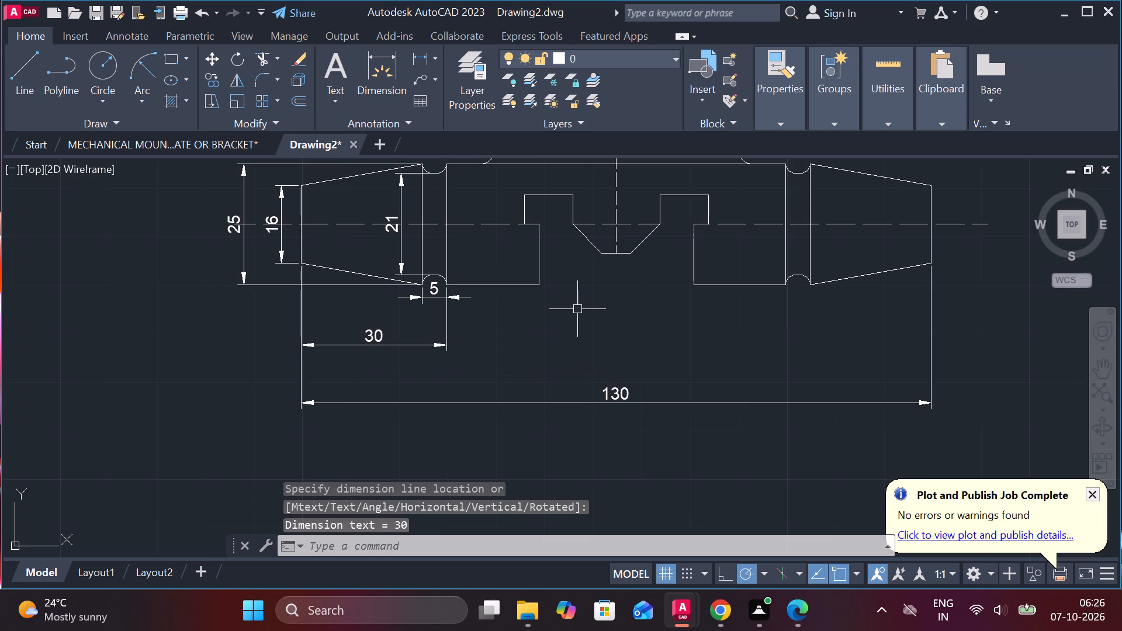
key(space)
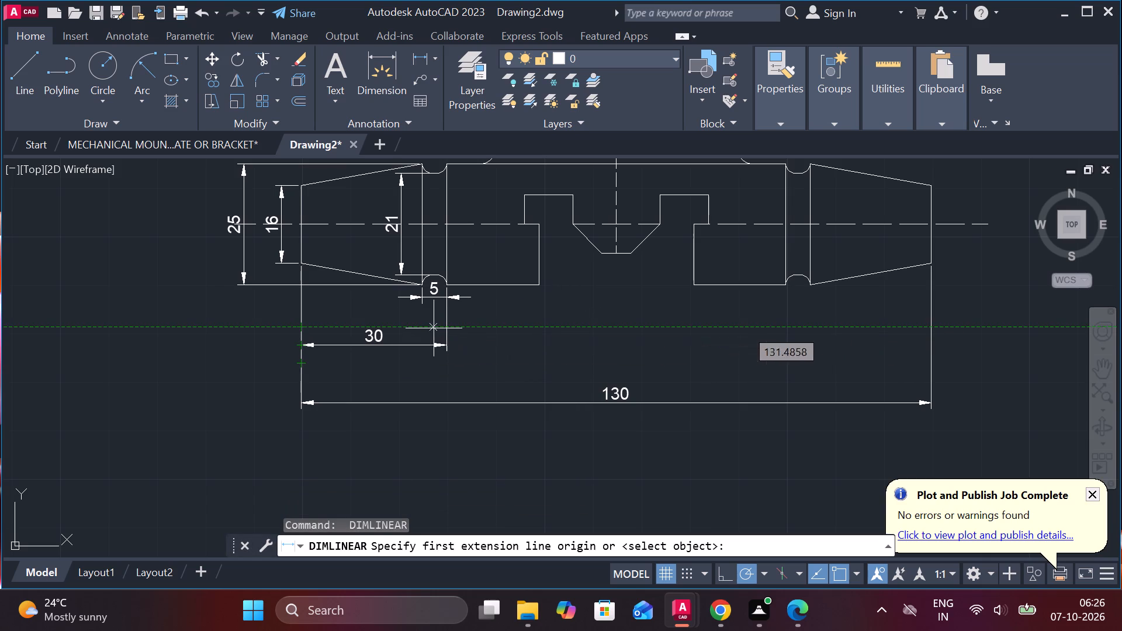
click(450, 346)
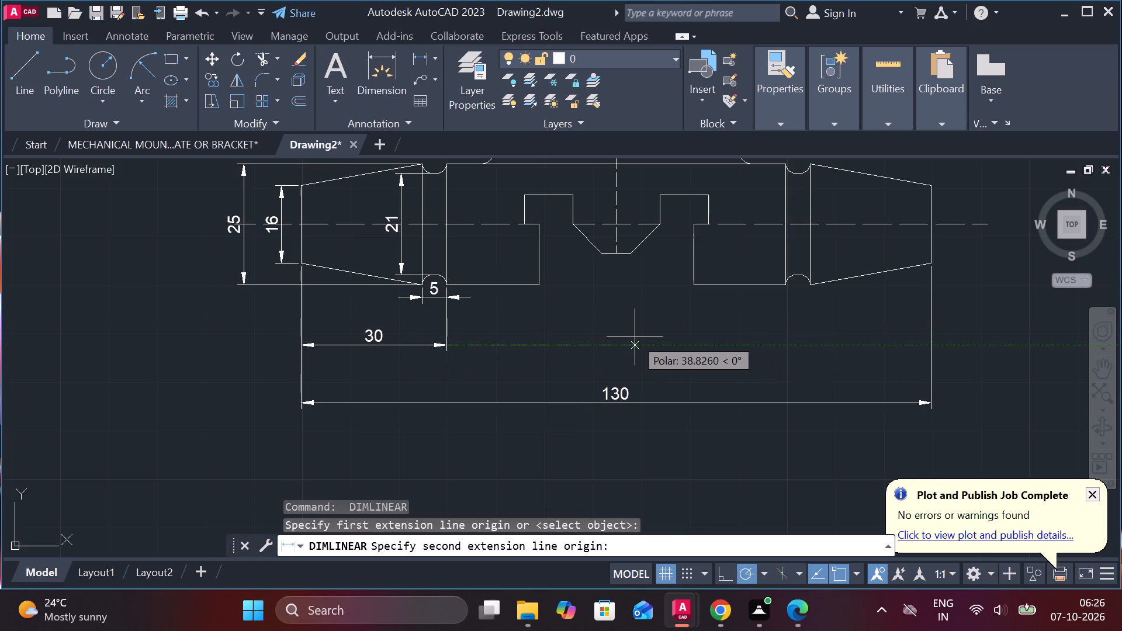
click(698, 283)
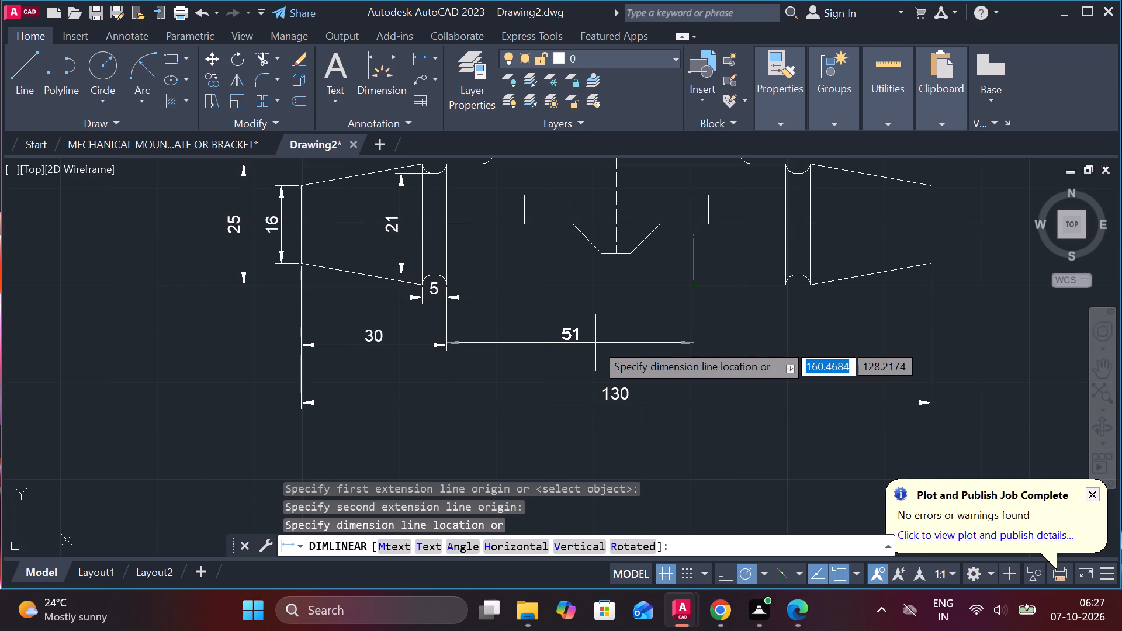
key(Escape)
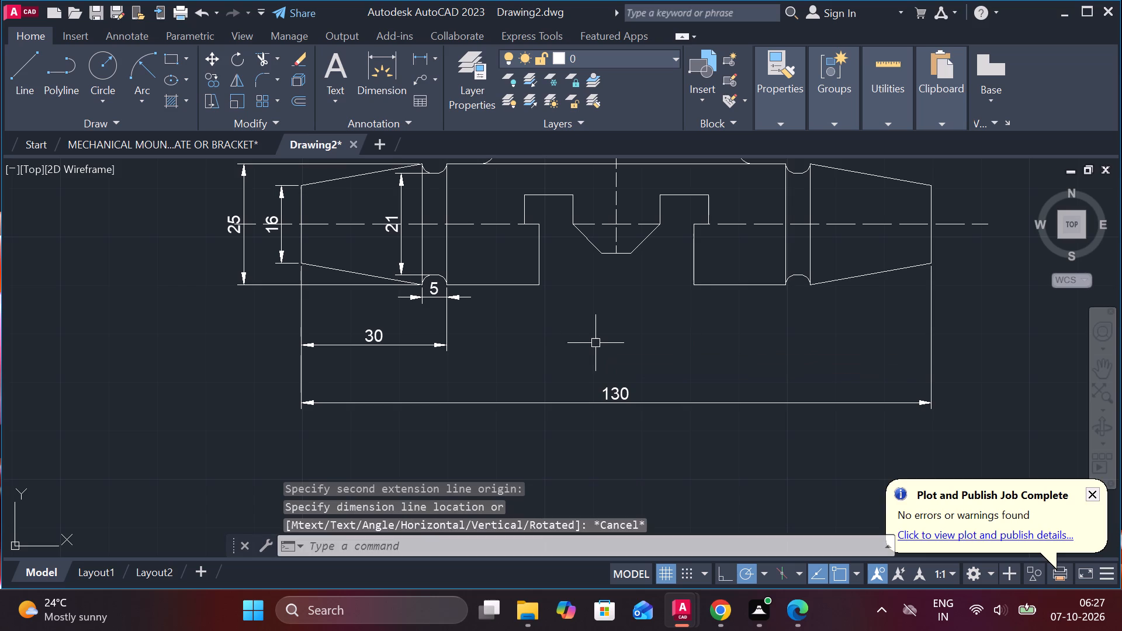
Add a horizontal linear dimension between the inner edges of the two necks, aligned with the left end's length dimension.
key(space)
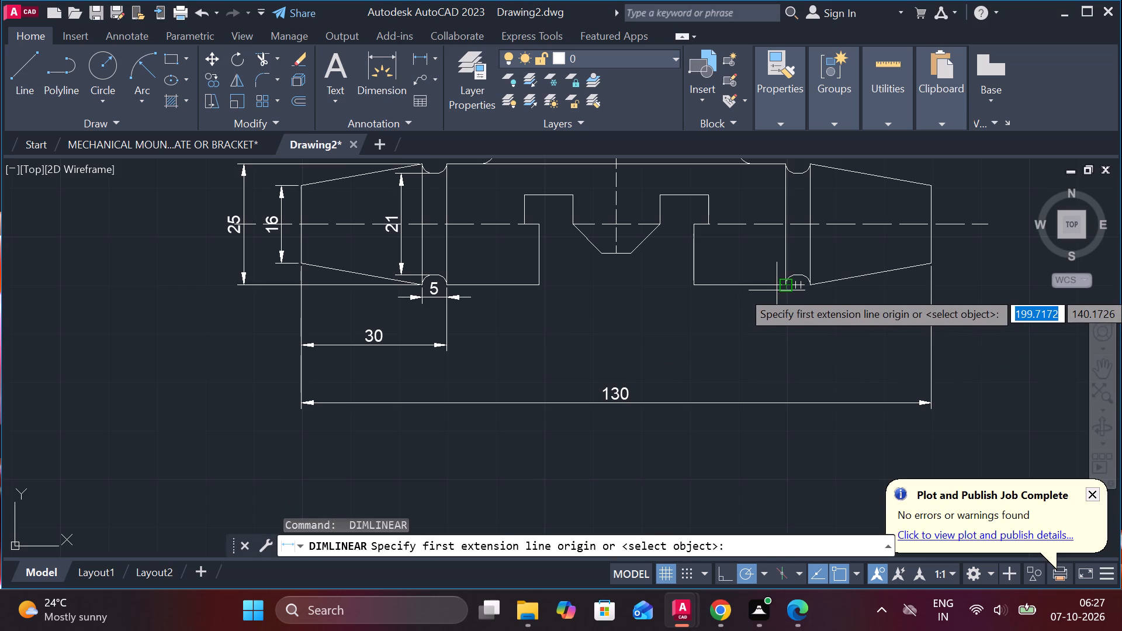
click(785, 288)
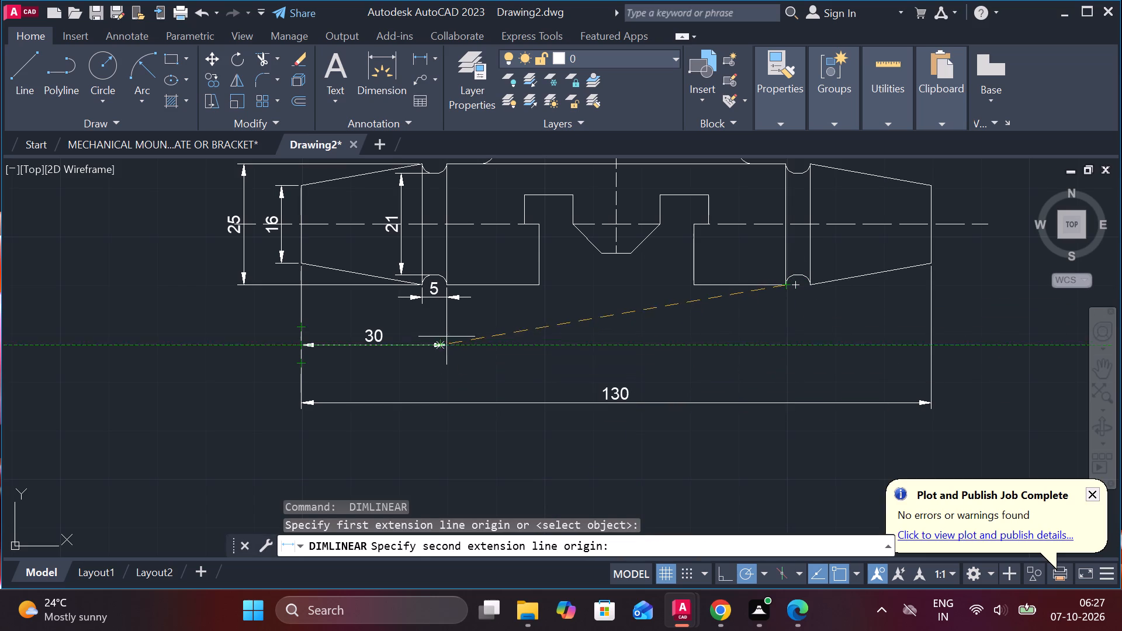
click(446, 345)
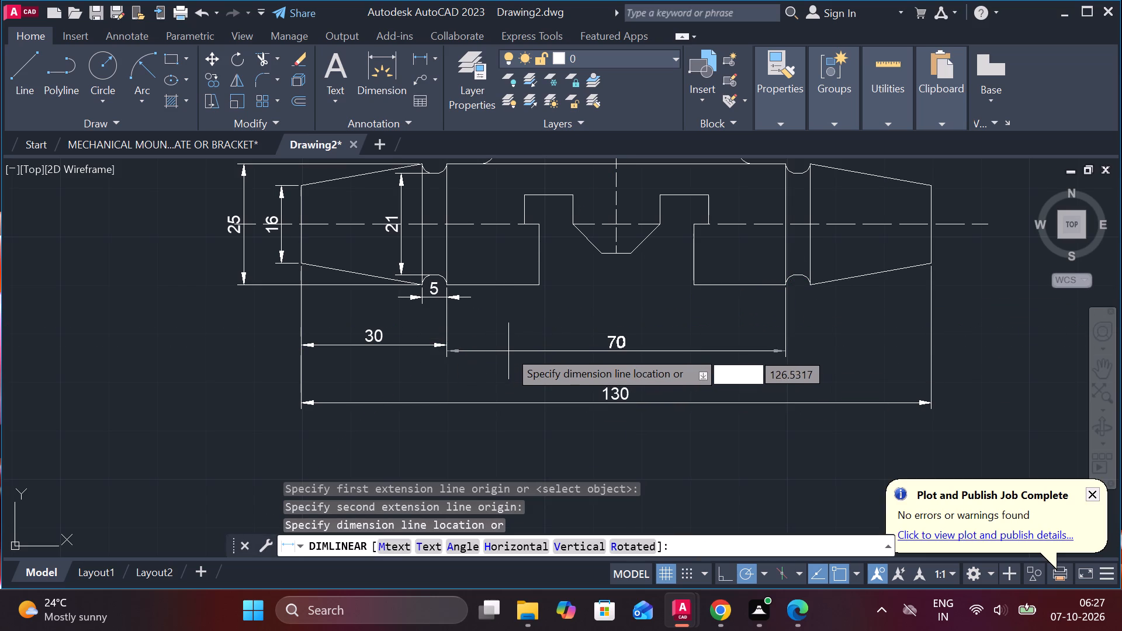
click(450, 343)
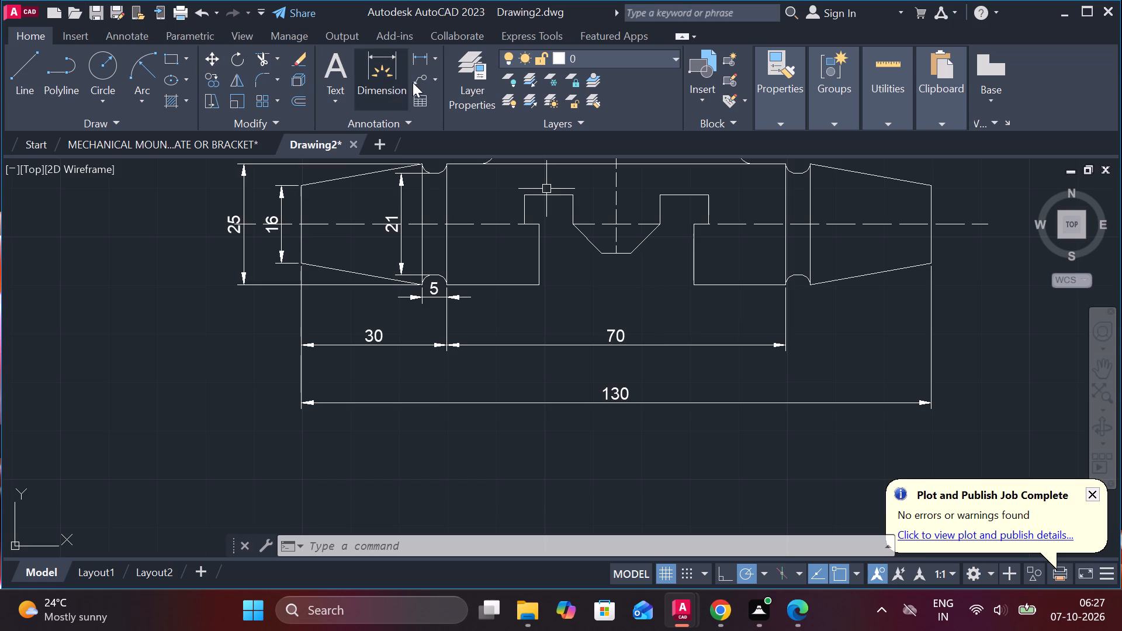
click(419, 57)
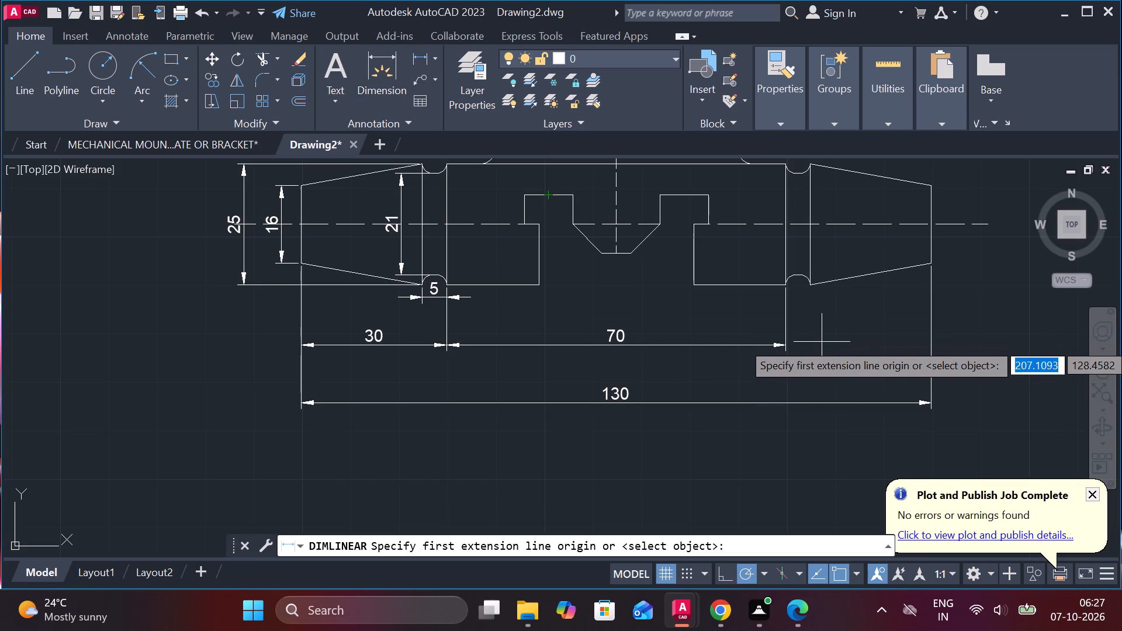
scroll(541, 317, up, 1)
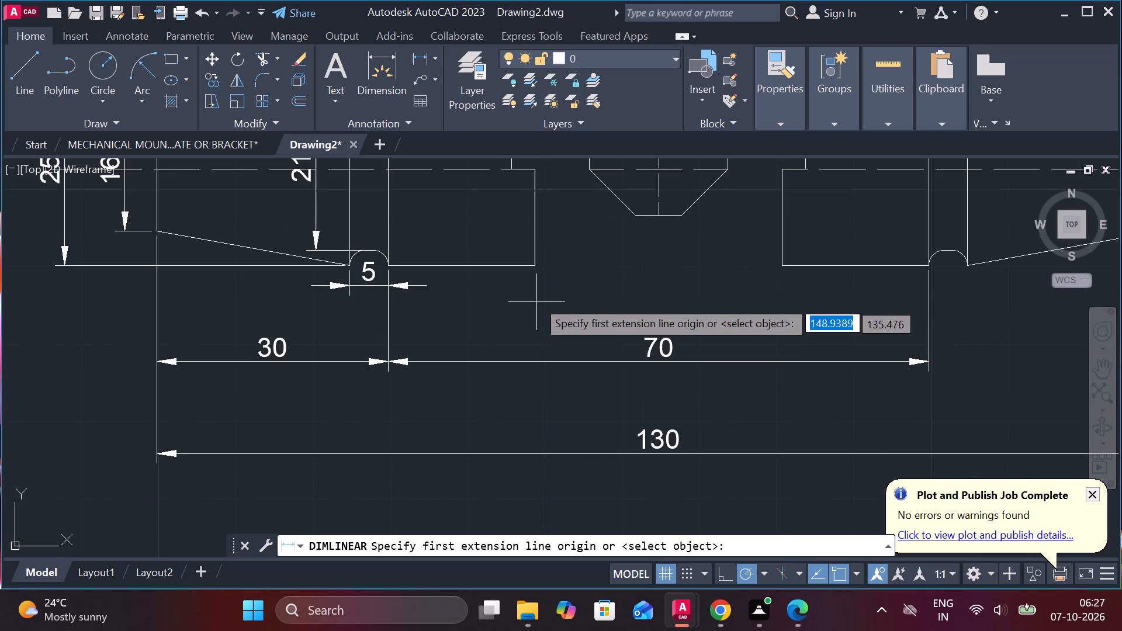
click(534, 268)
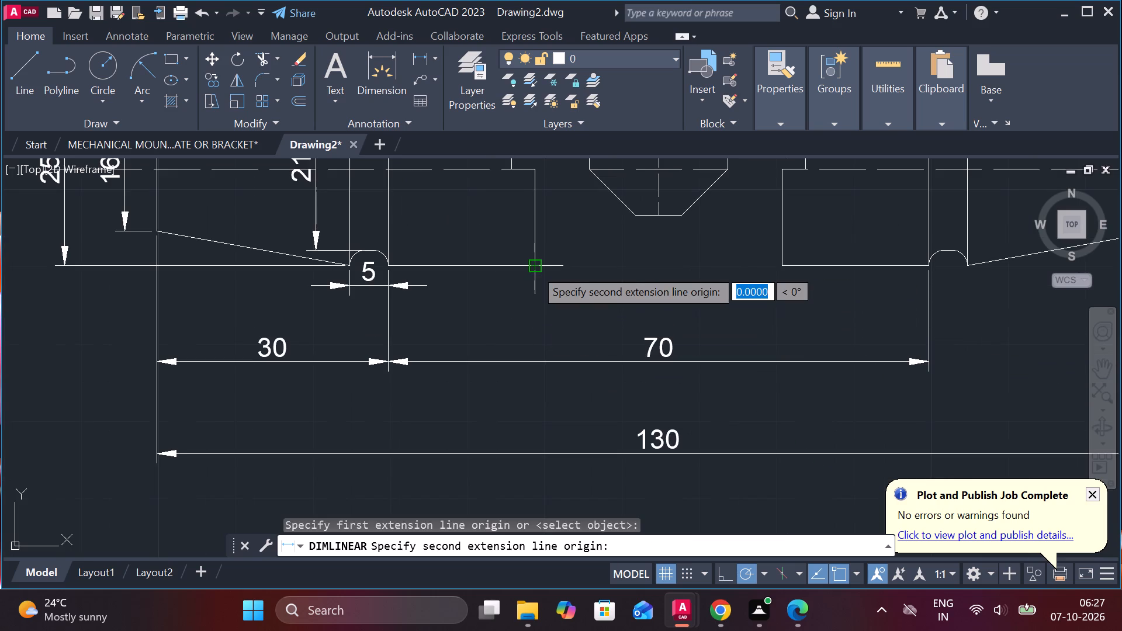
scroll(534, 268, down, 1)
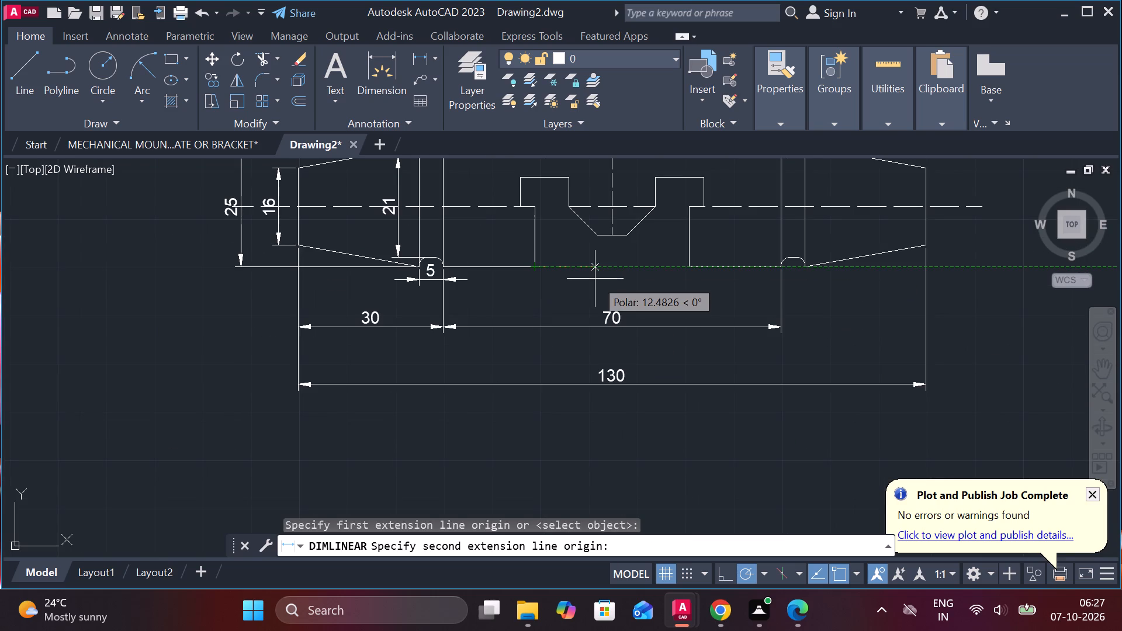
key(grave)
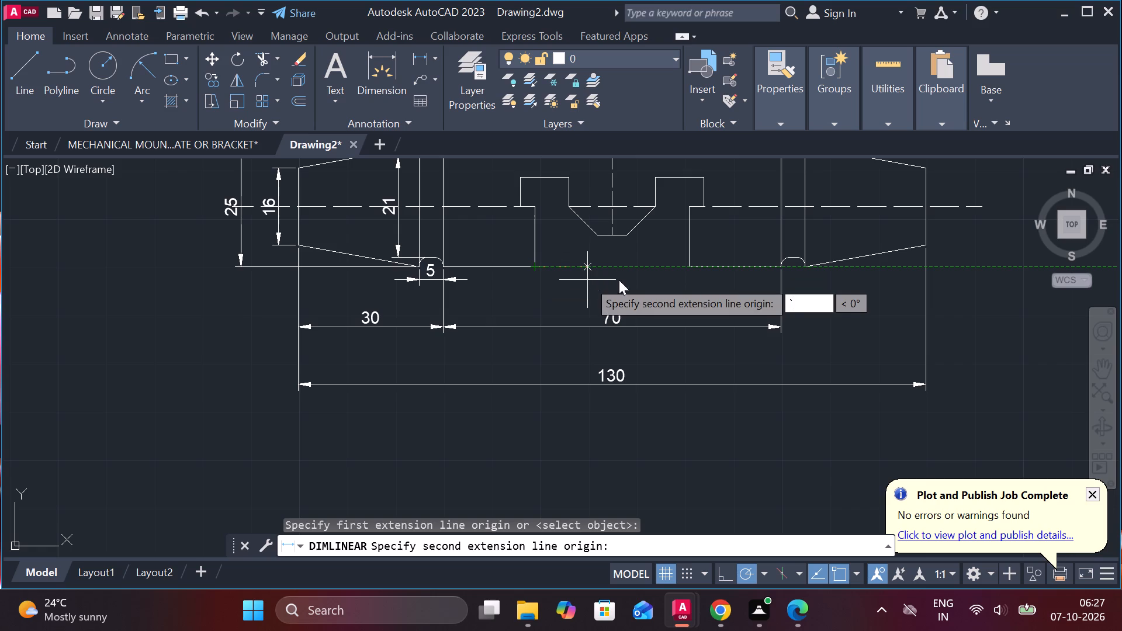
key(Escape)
Move the overall length dimension line farther below the shaft.
click(614, 379)
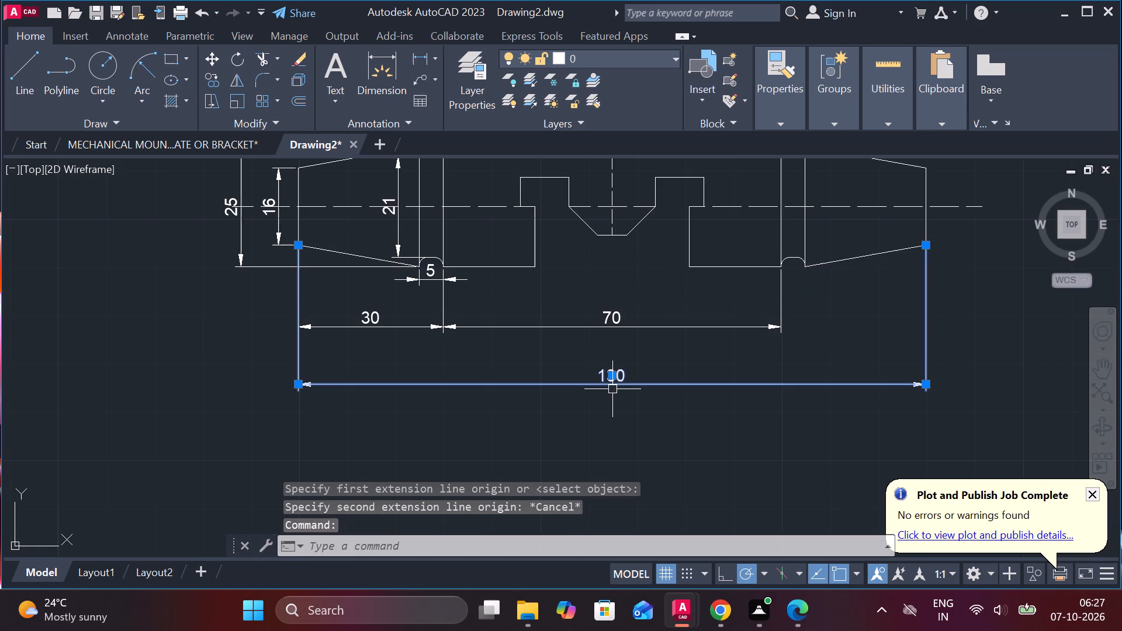
click(612, 375)
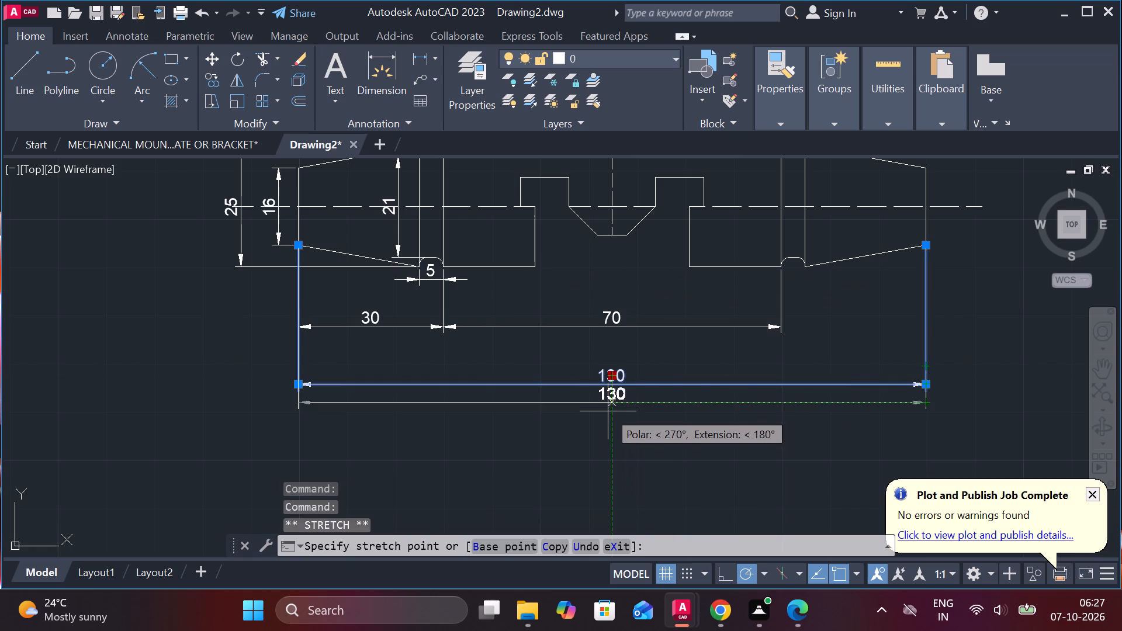
click(608, 430)
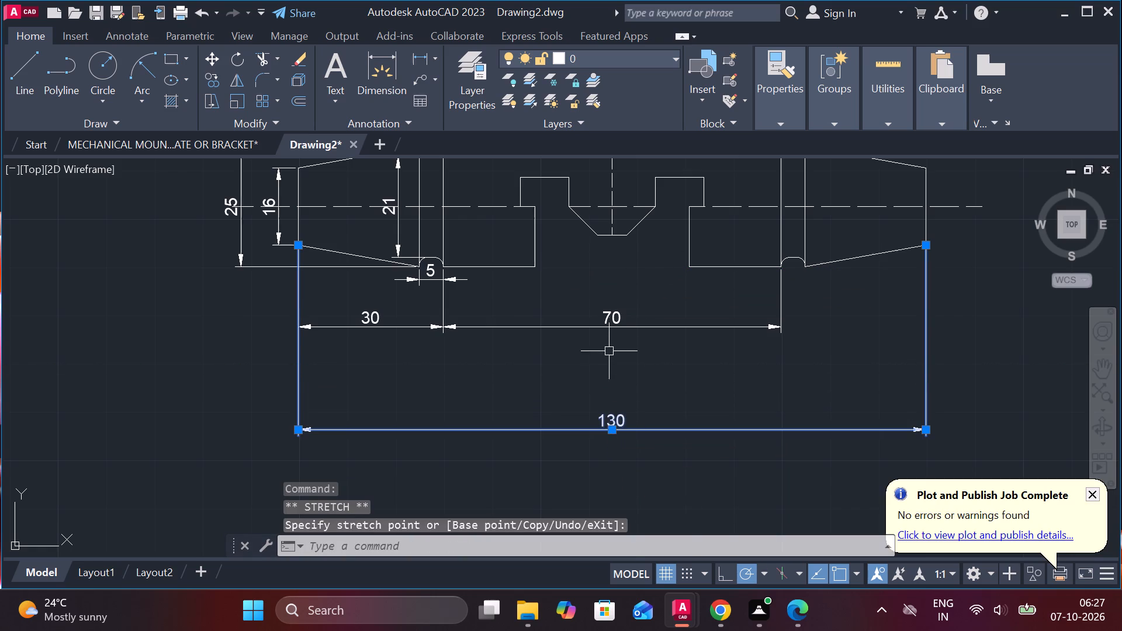
Lower the neck-to-neck and left end length dimensions onto one common line just above the overall length dimension.
click(615, 325)
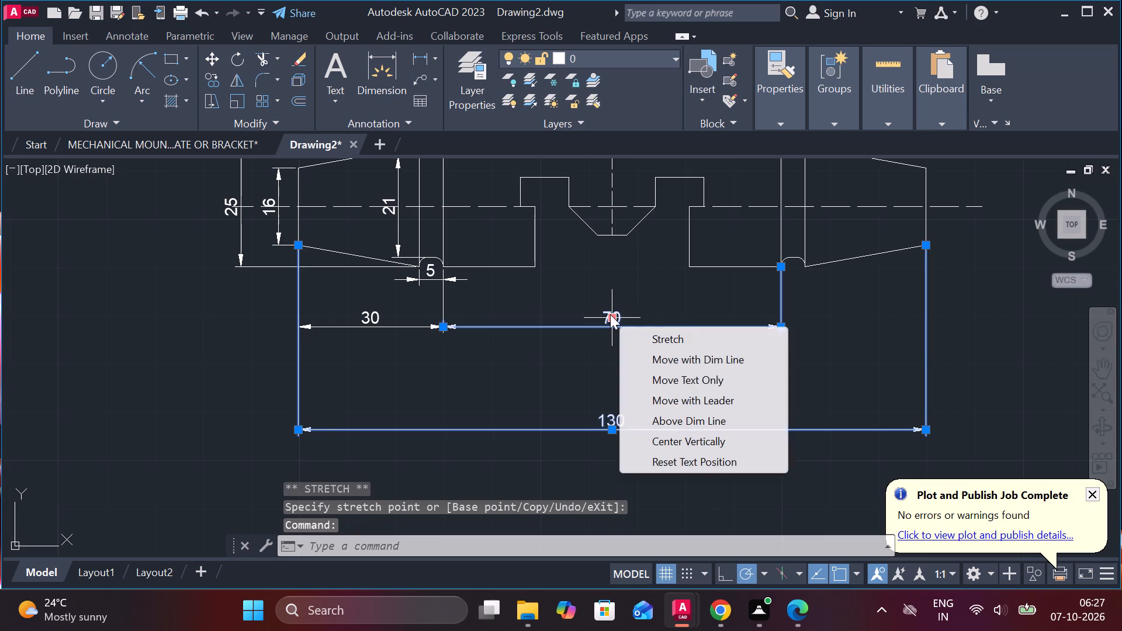
click(610, 314)
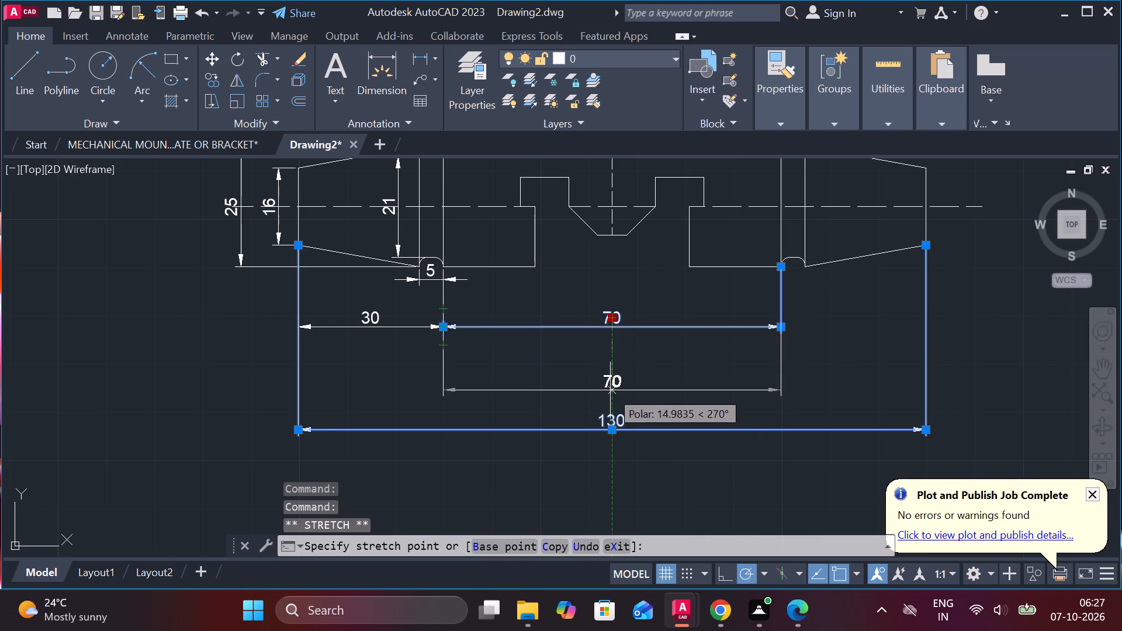
click(610, 388)
click(373, 318)
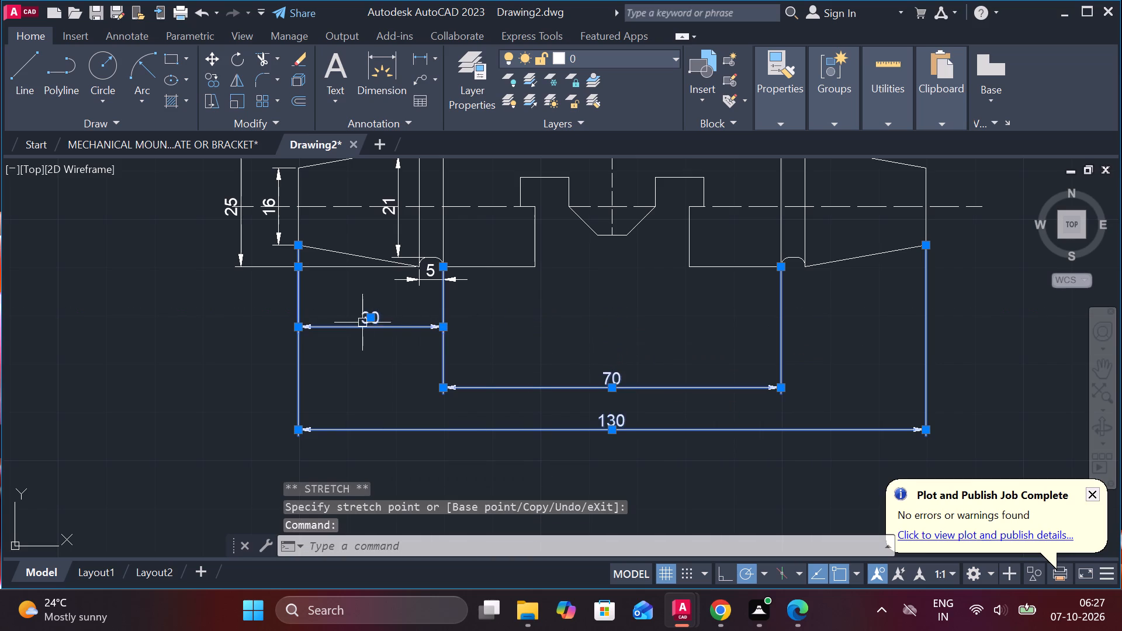
click(369, 320)
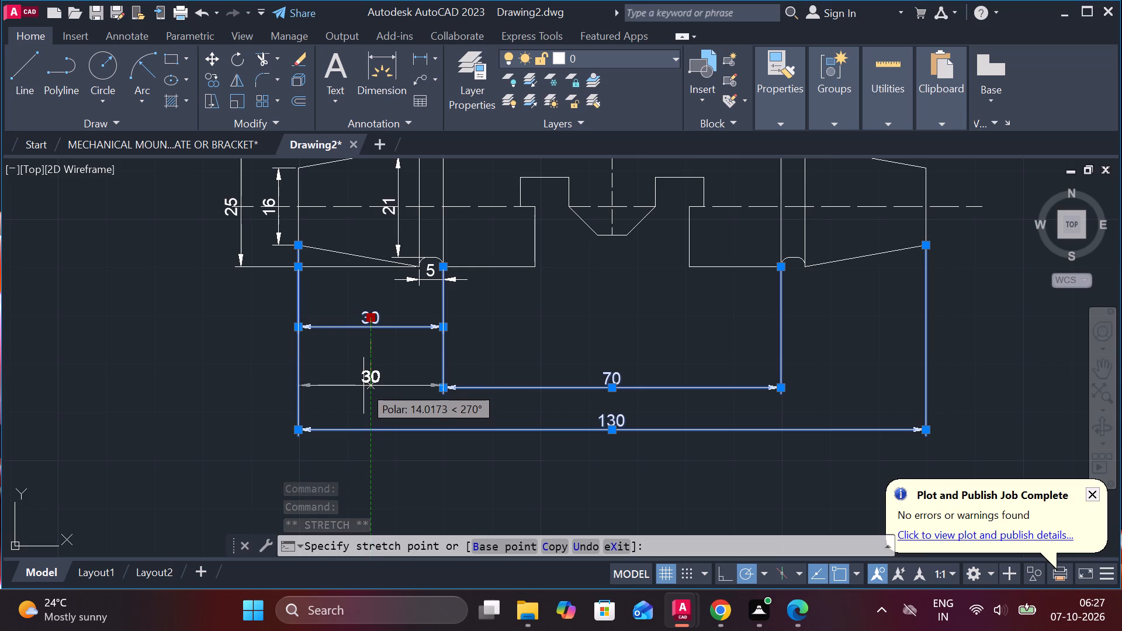
click(363, 388)
key(Escape)
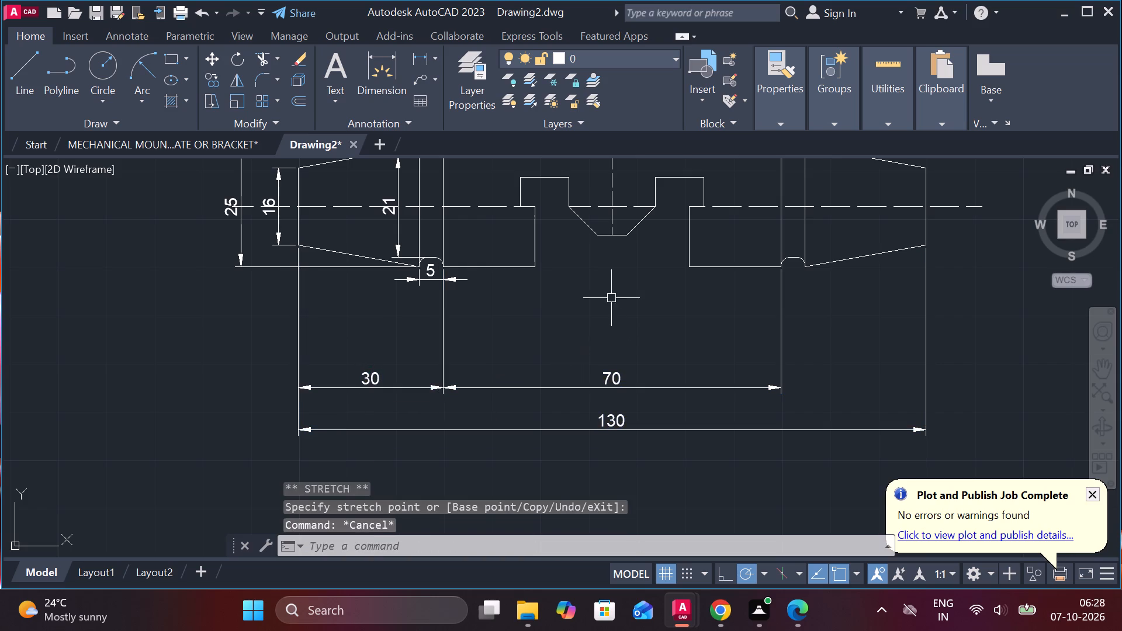
Add a horizontal linear dimension for the right neck's groove width, aligned with the neck-to-neck dimension.
click(417, 64)
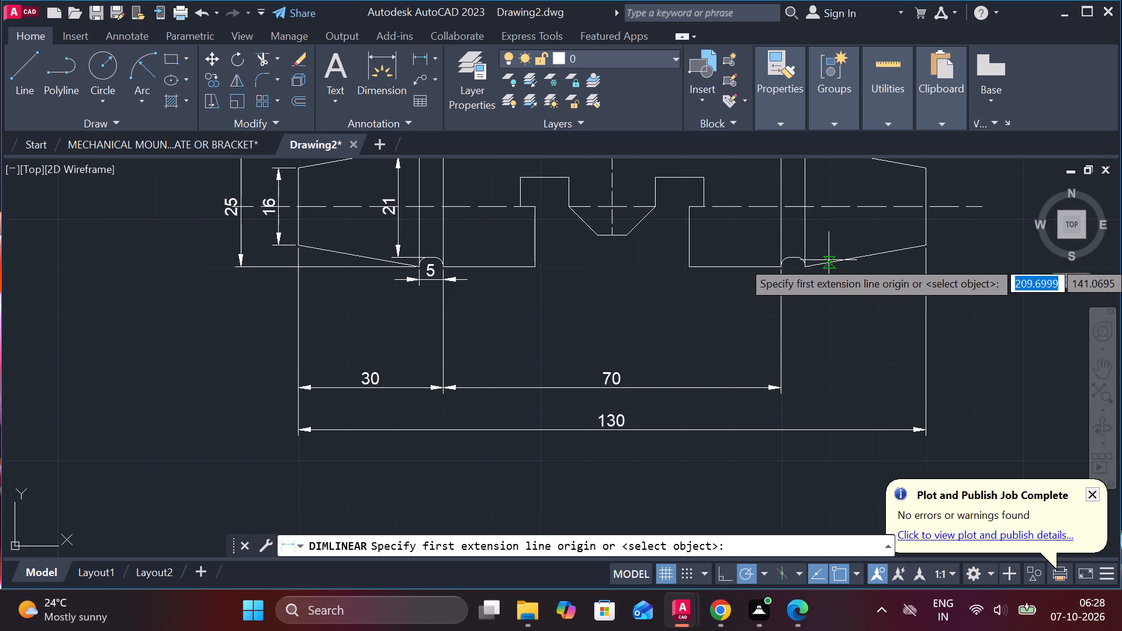
click(785, 298)
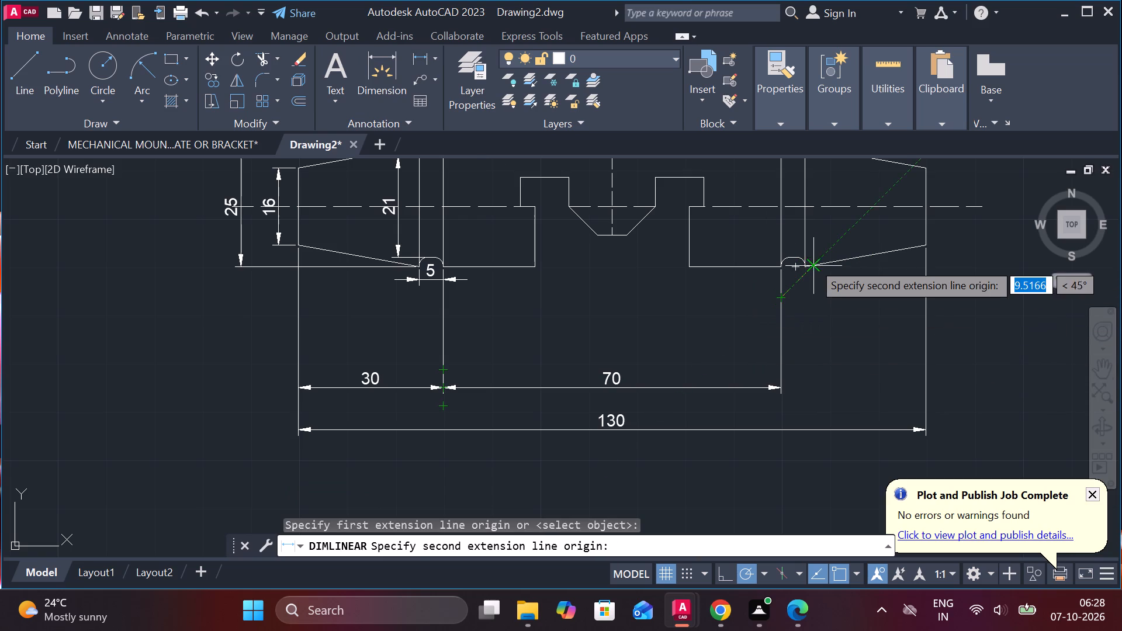
click(805, 271)
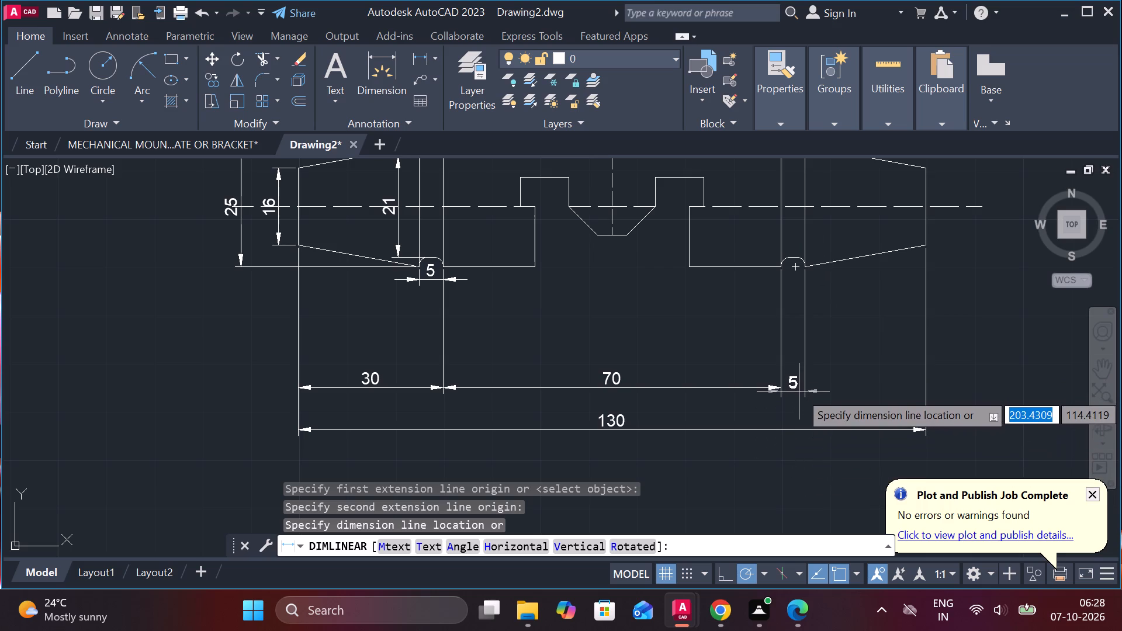
click(798, 389)
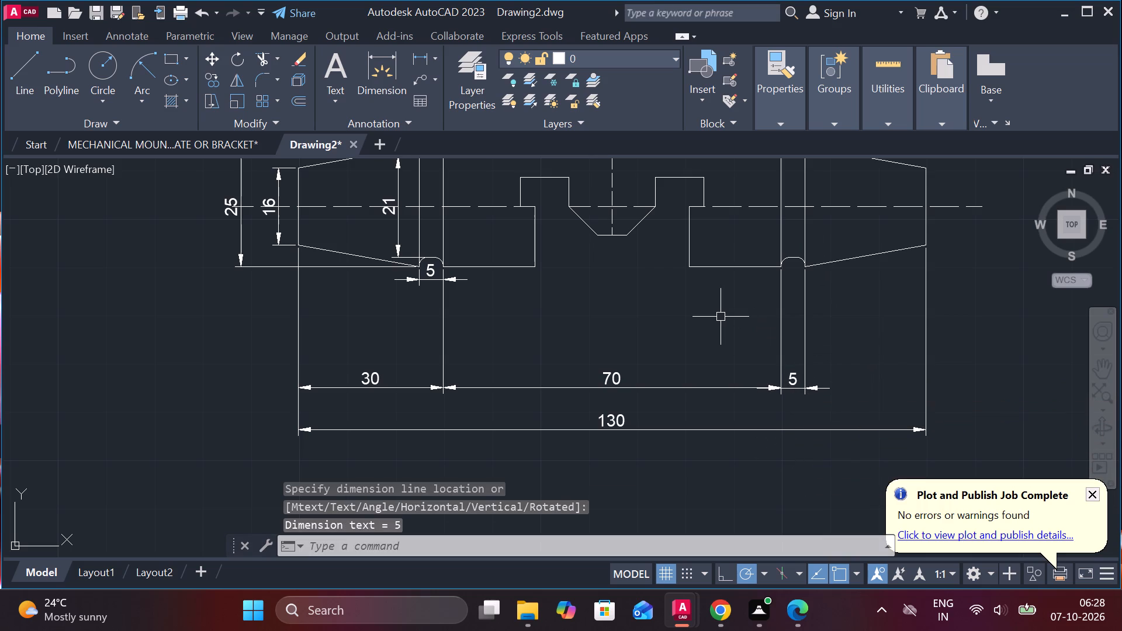
Add a horizontal linear dimension across the top of the slot's central tapered part and raise its line to just below the shaft.
key(space)
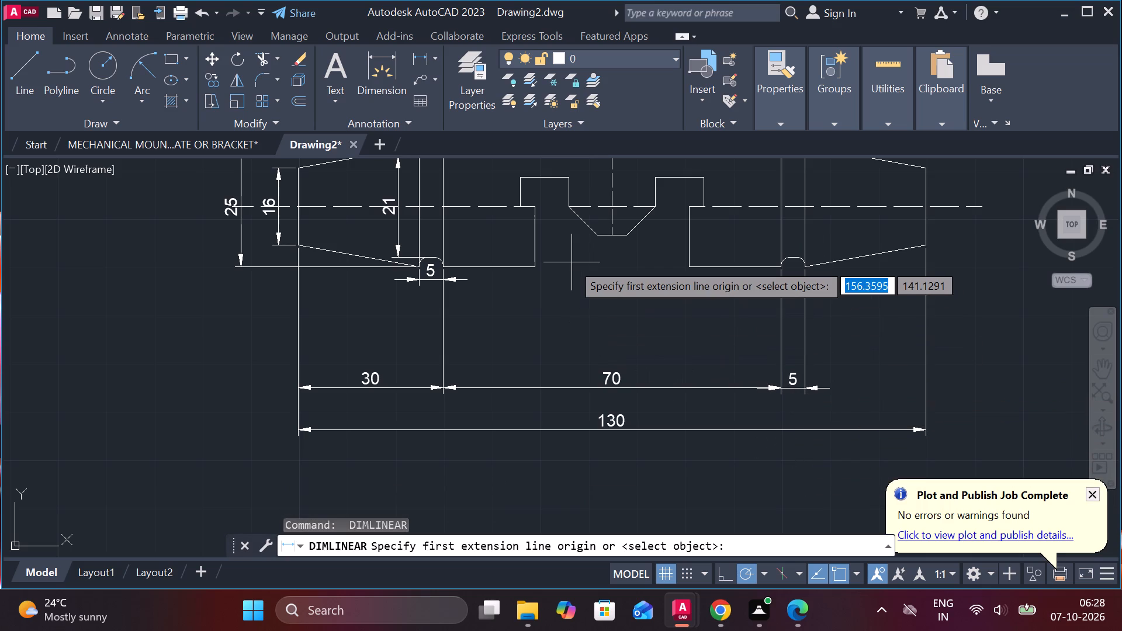
click(570, 207)
click(651, 206)
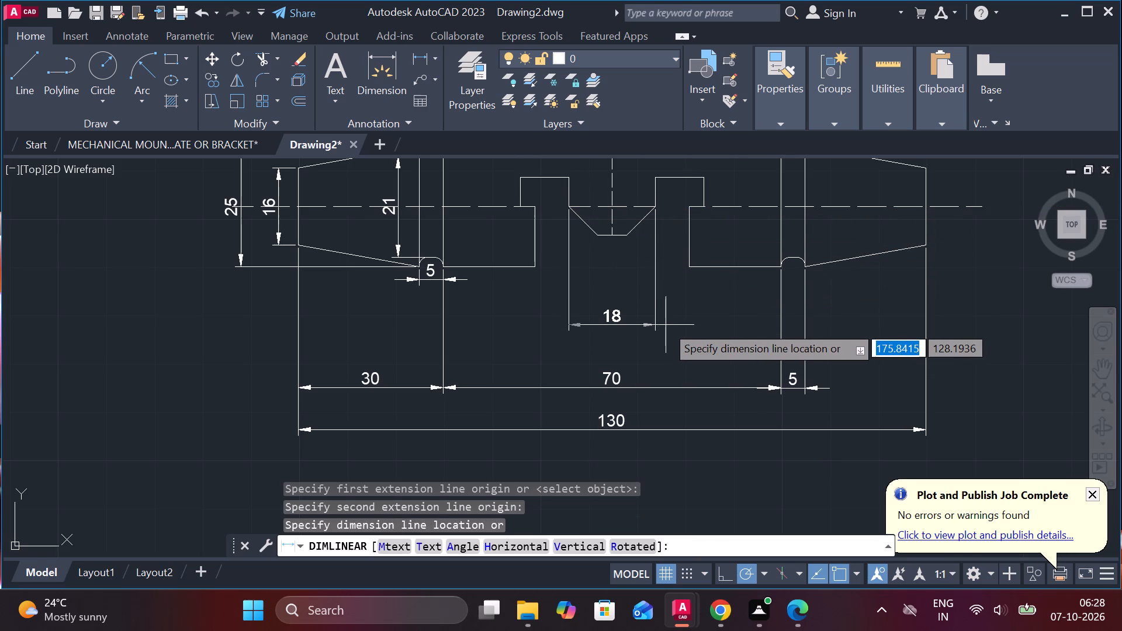
drag(666, 325, 670, 278)
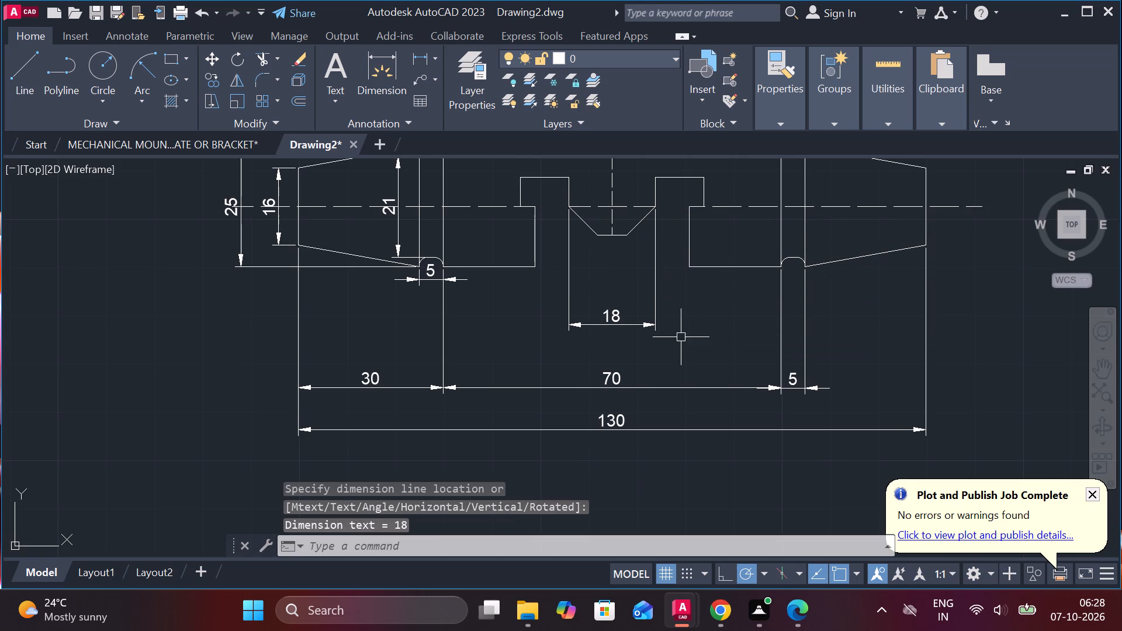
click(629, 321)
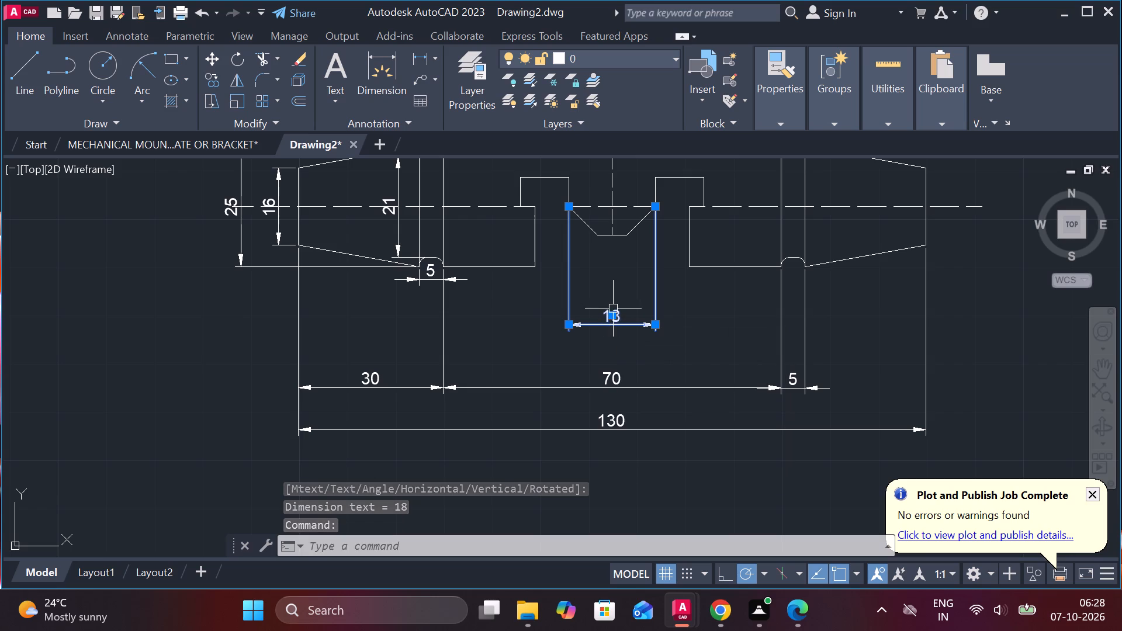
click(612, 315)
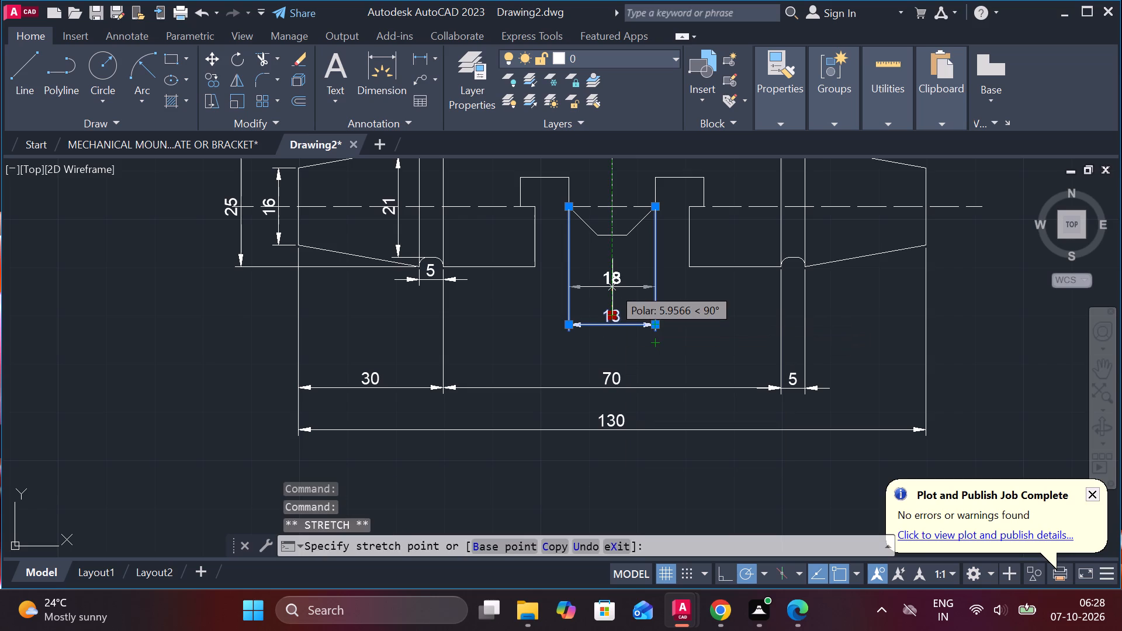
click(612, 287)
key(Escape)
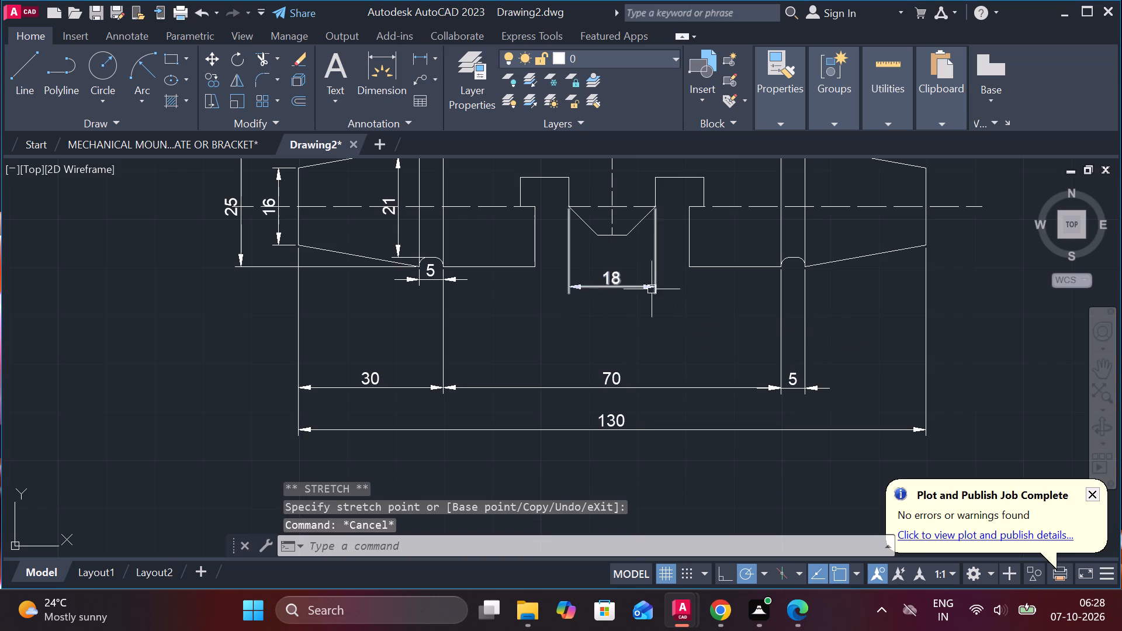
Add a horizontal linear dimension for the slot's opening width at the shaft's bottom edge, placed below the tapered part's width dimension.
key(space)
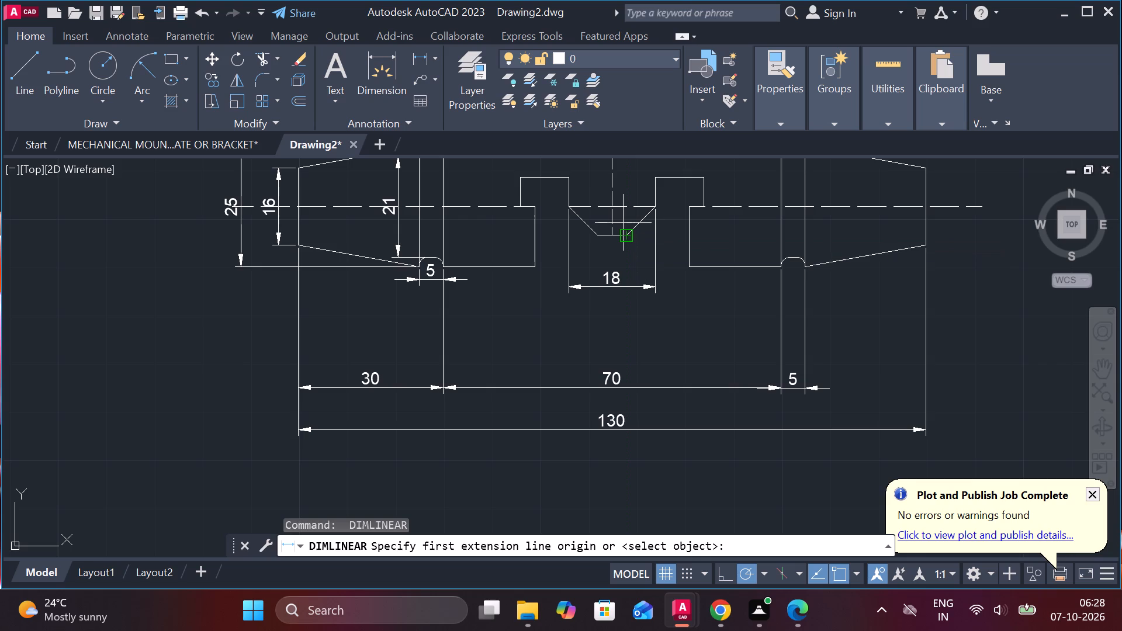
key(Escape)
click(421, 63)
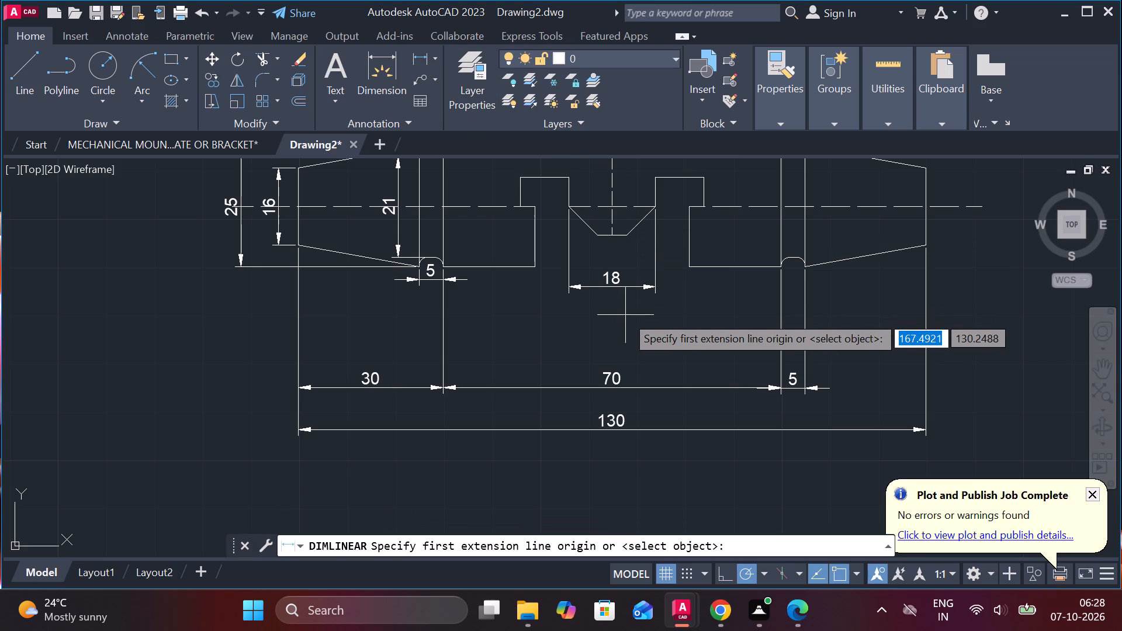
click(415, 59)
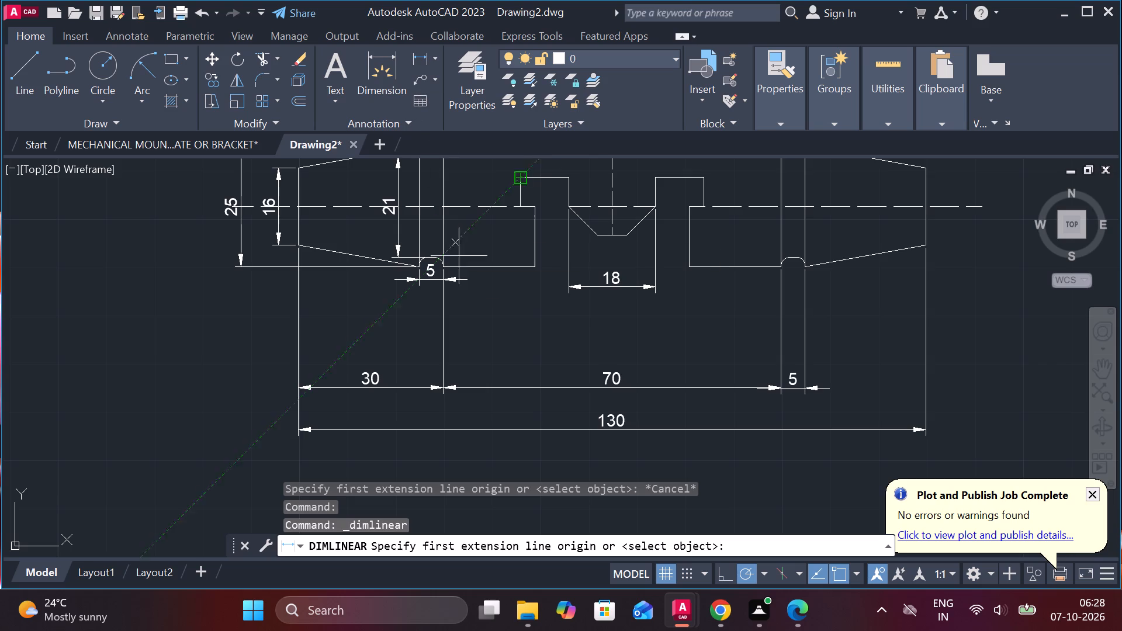
click(530, 269)
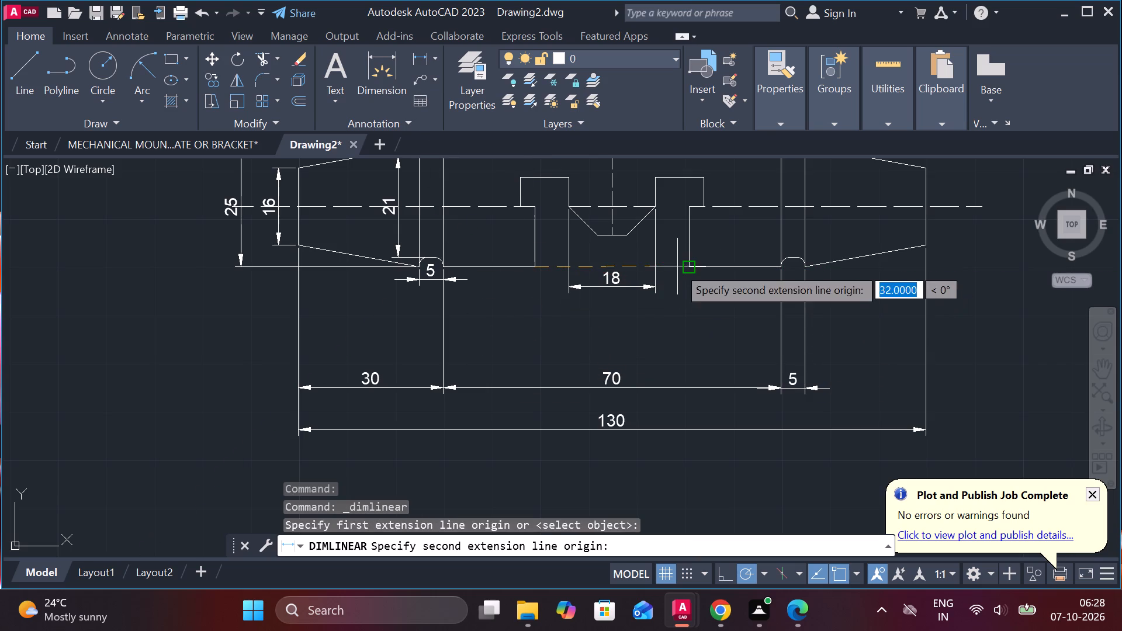
click(691, 268)
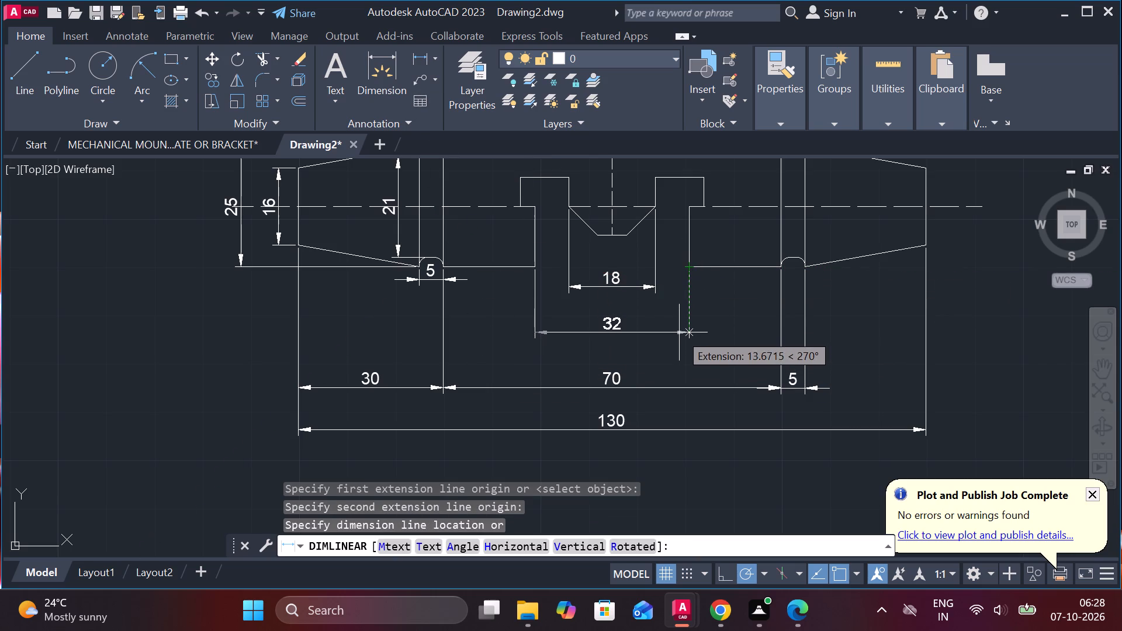
click(679, 332)
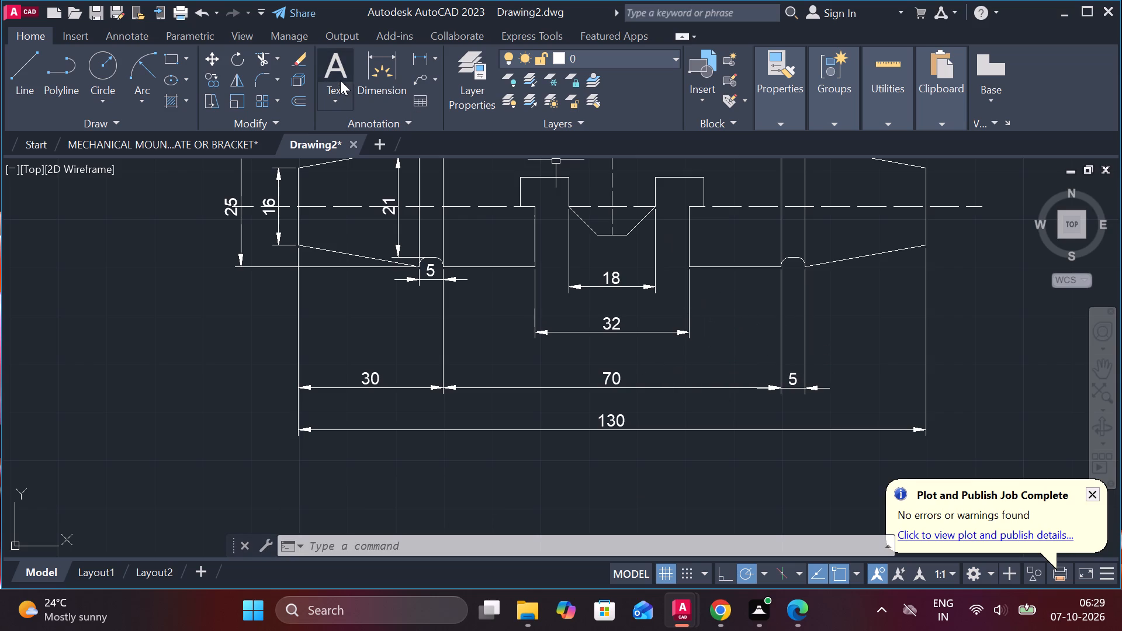
Add a horizontal linear dimension from the slot opening's right edge to the right neck's inner edge, aligned with the slot opening dimension.
click(412, 61)
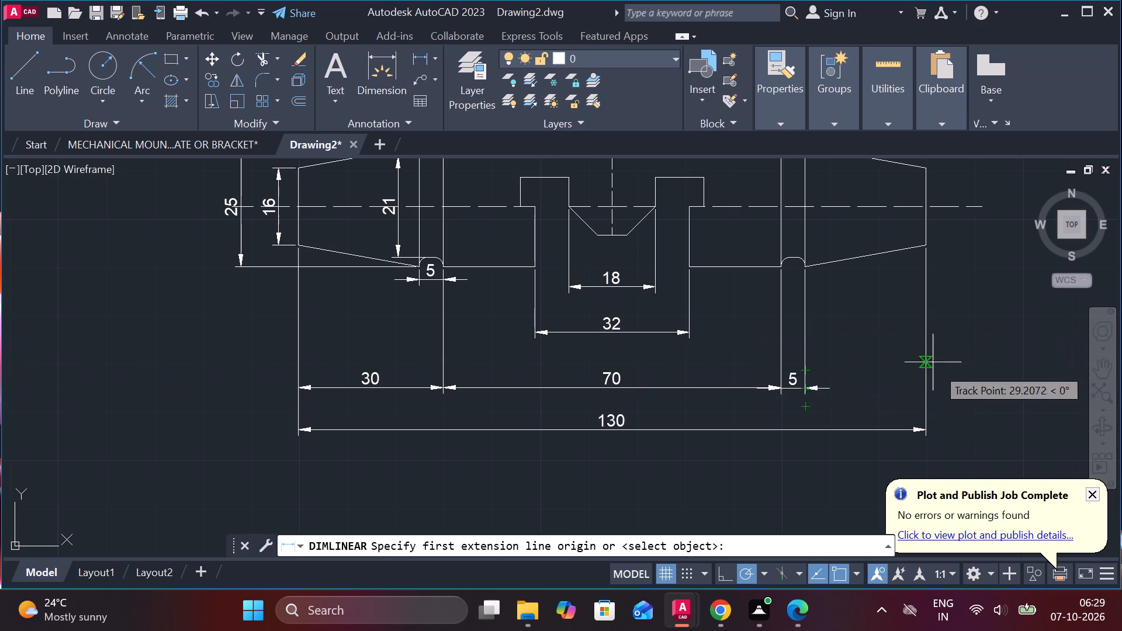
click(780, 326)
click(687, 335)
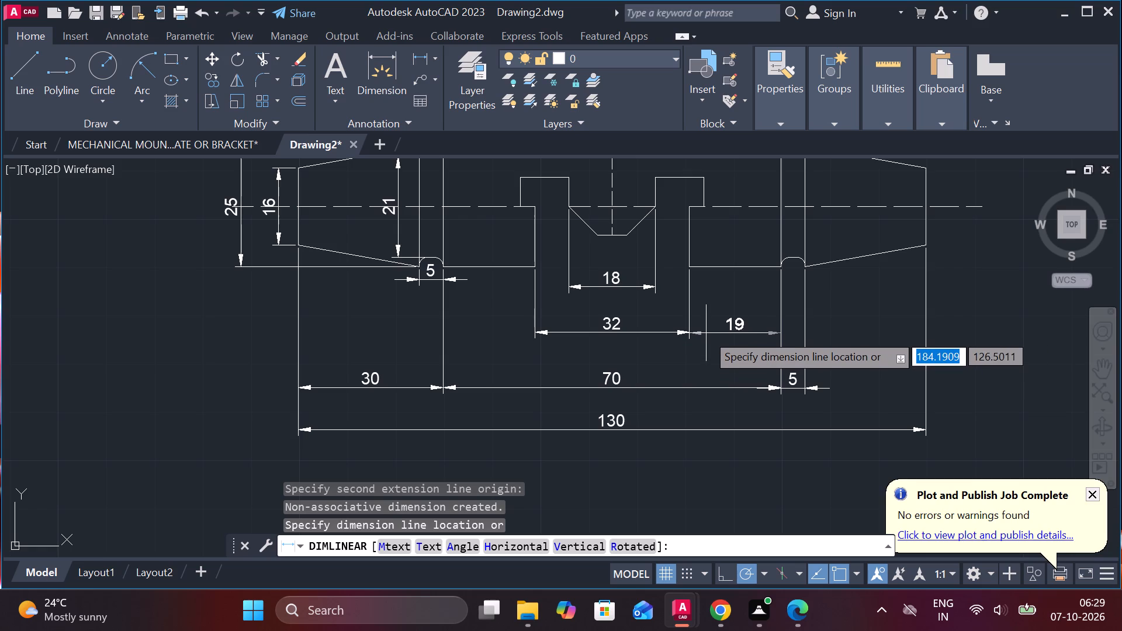
click(706, 333)
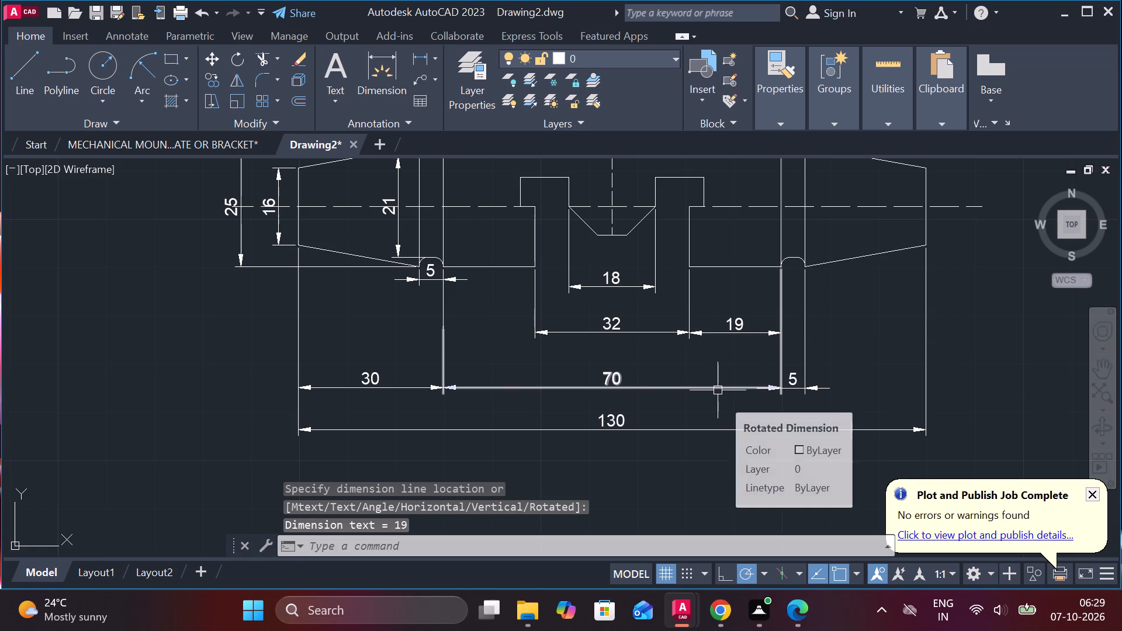
Add a vertical linear dimension for the height of the slot's right upper step above the centreline, placed to the step's right.
scroll(730, 216, down, 1)
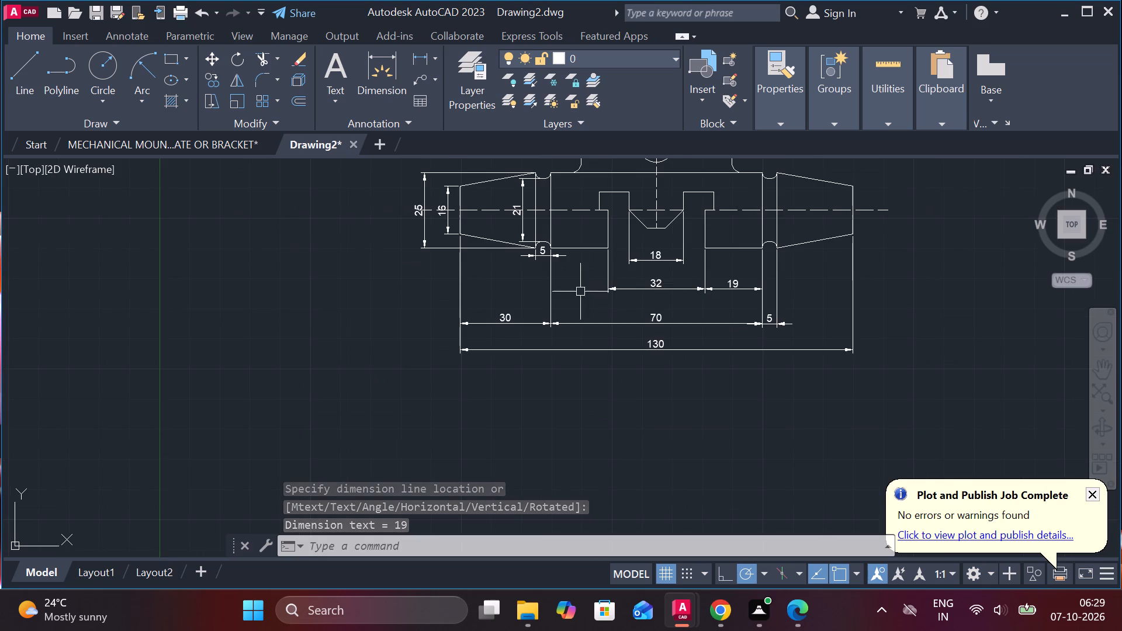
scroll(628, 226, up, 1)
middle_drag(628, 226, 431, 335)
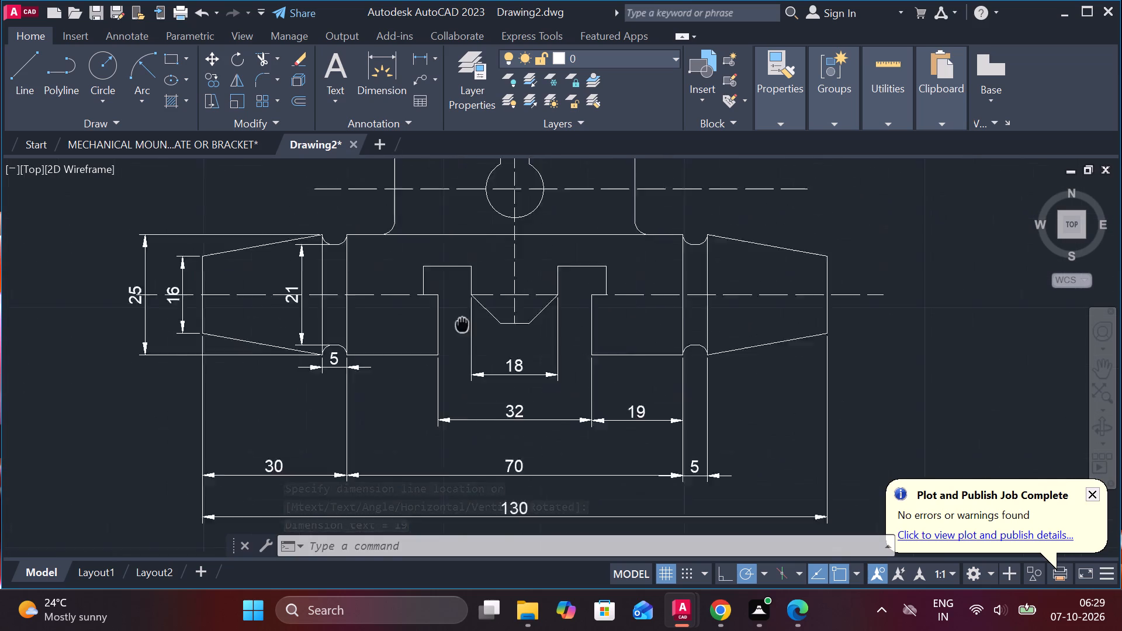
middle_drag(431, 335, 414, 342)
click(421, 53)
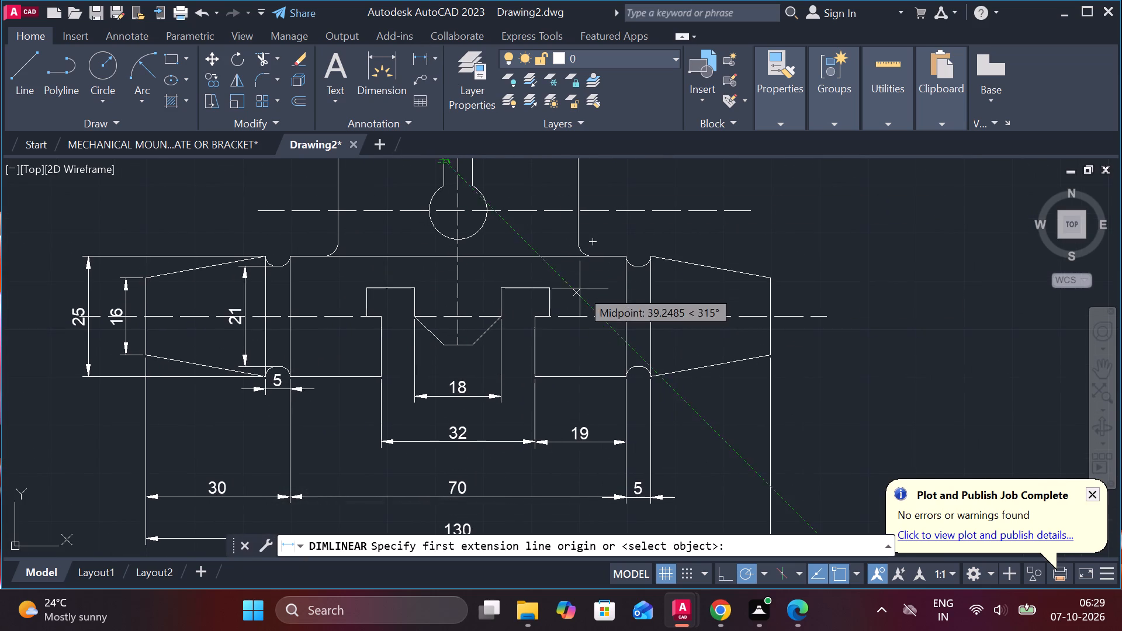
scroll(579, 289, up, 1)
click(529, 290)
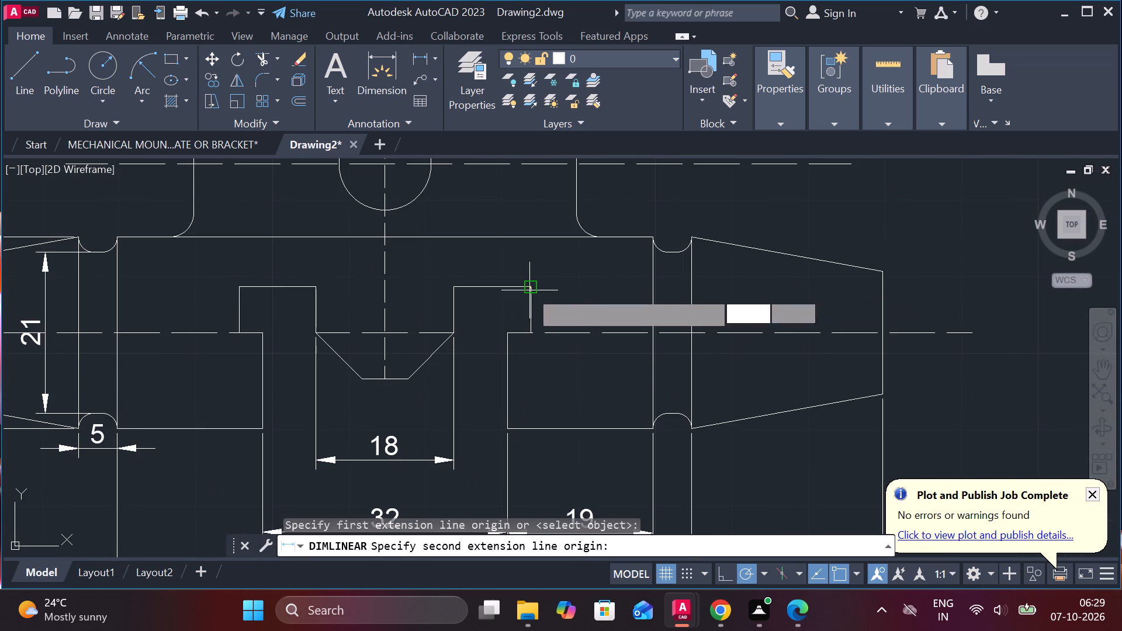
click(532, 331)
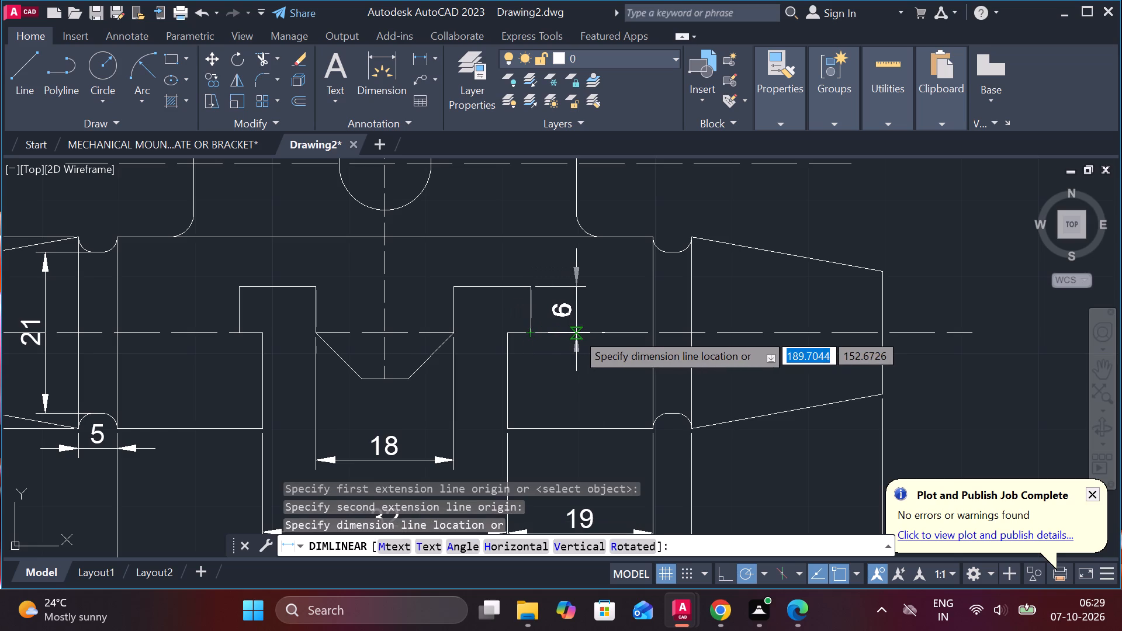
click(576, 332)
Add a vertical linear dimension for the central tapered part's depth below the centreline, aligned with the upper step's height dimension.
key(space)
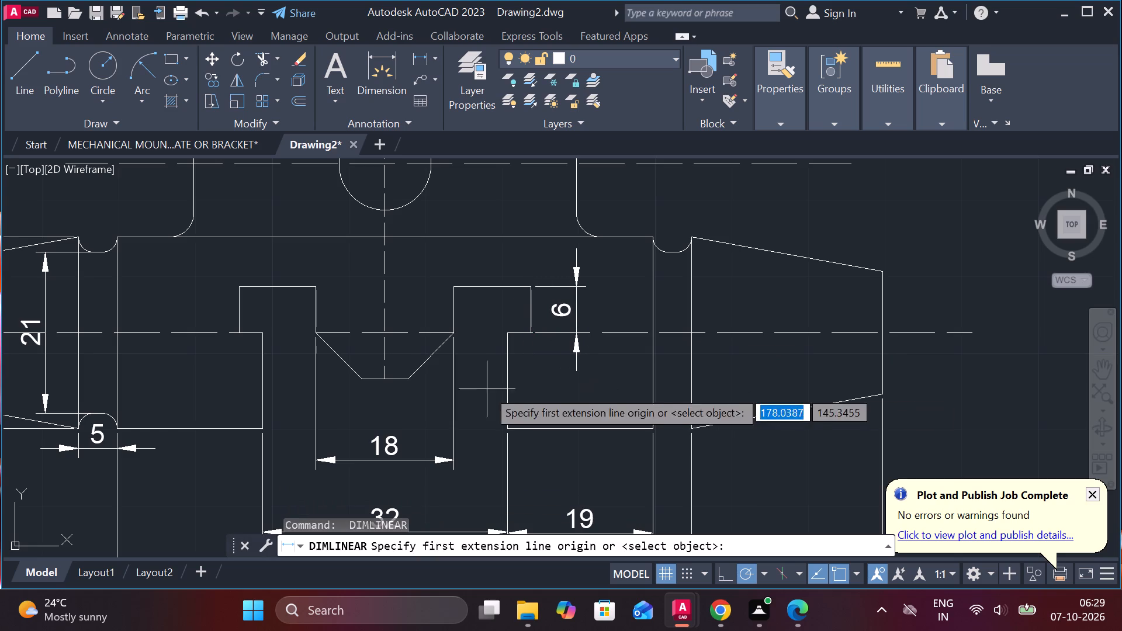
click(406, 380)
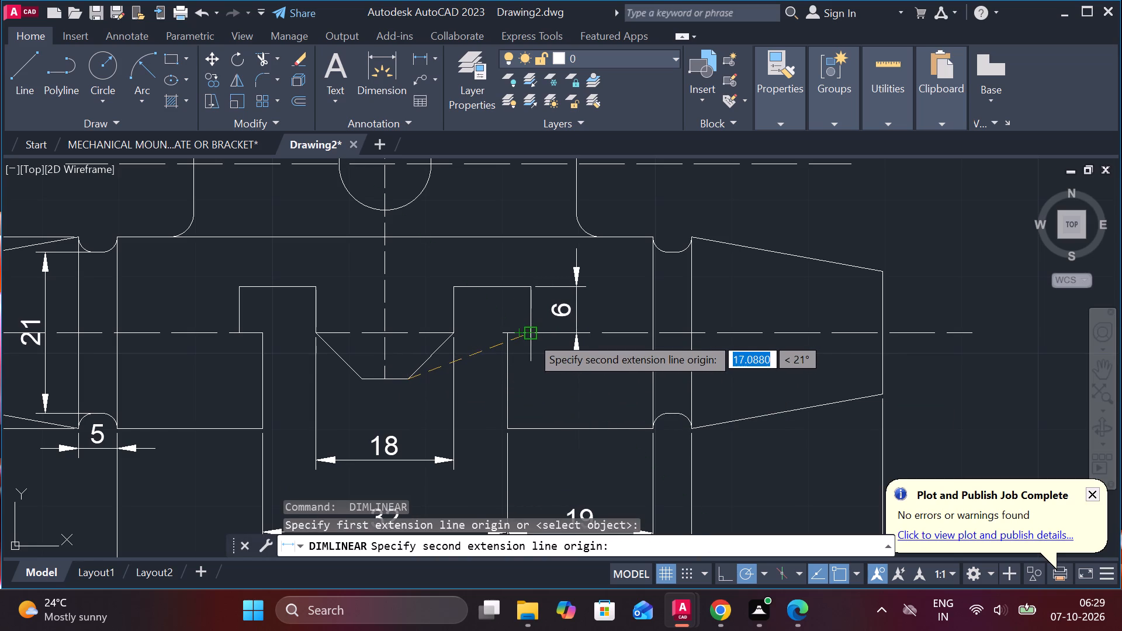
click(531, 336)
click(570, 368)
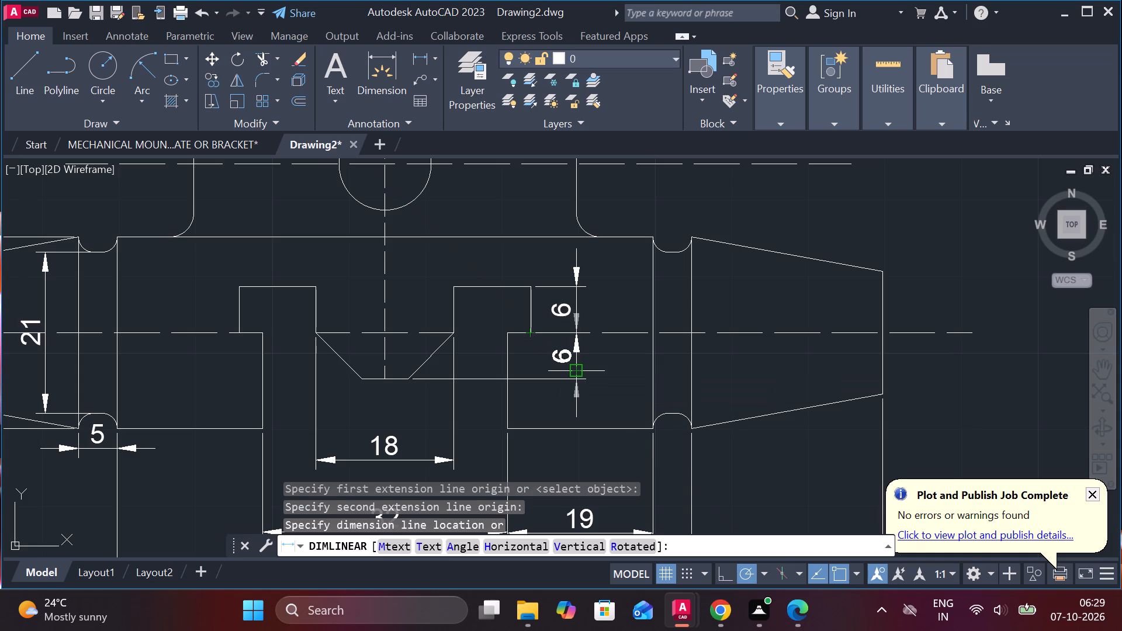
Add a horizontal linear dimension for the width of the slot's left upper step, placed just above the step.
scroll(675, 327, down, 1)
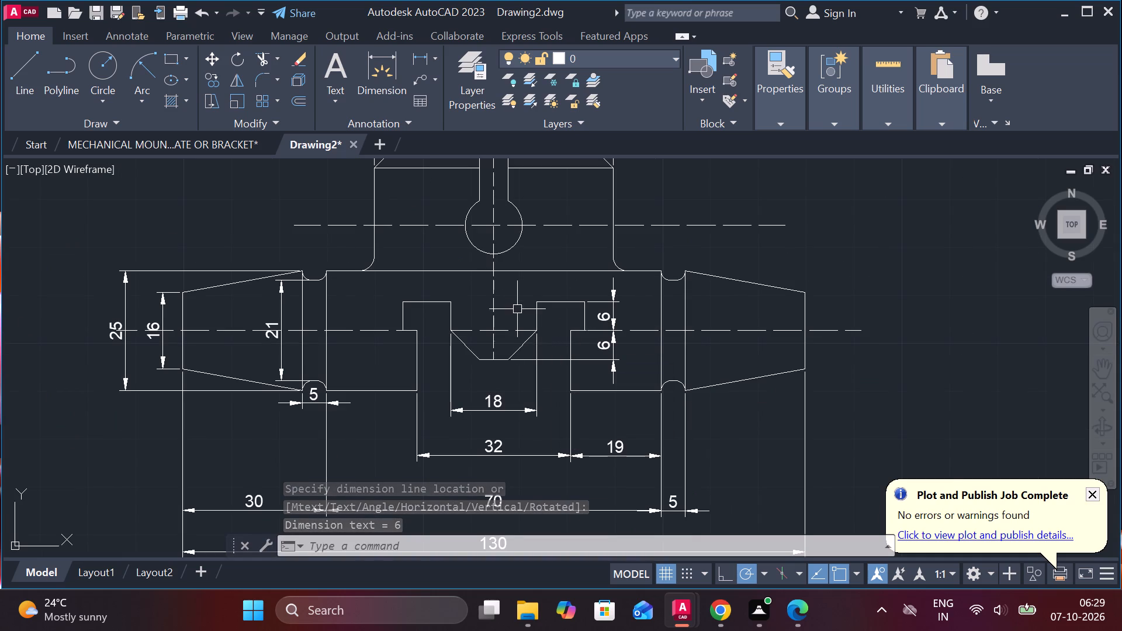
click(413, 61)
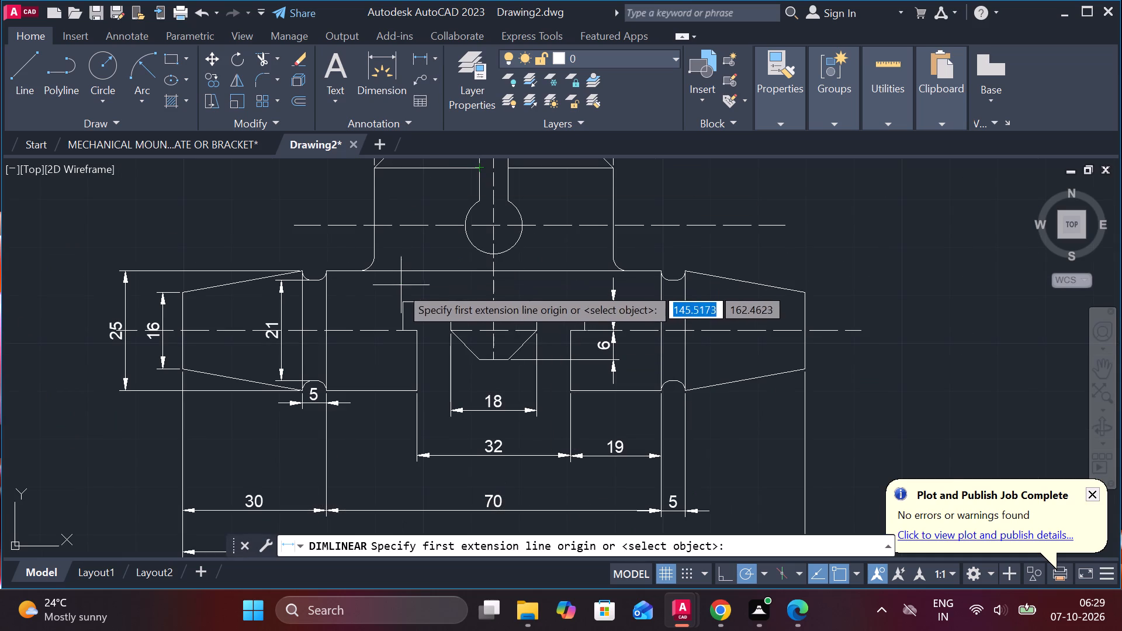
click(404, 303)
click(452, 302)
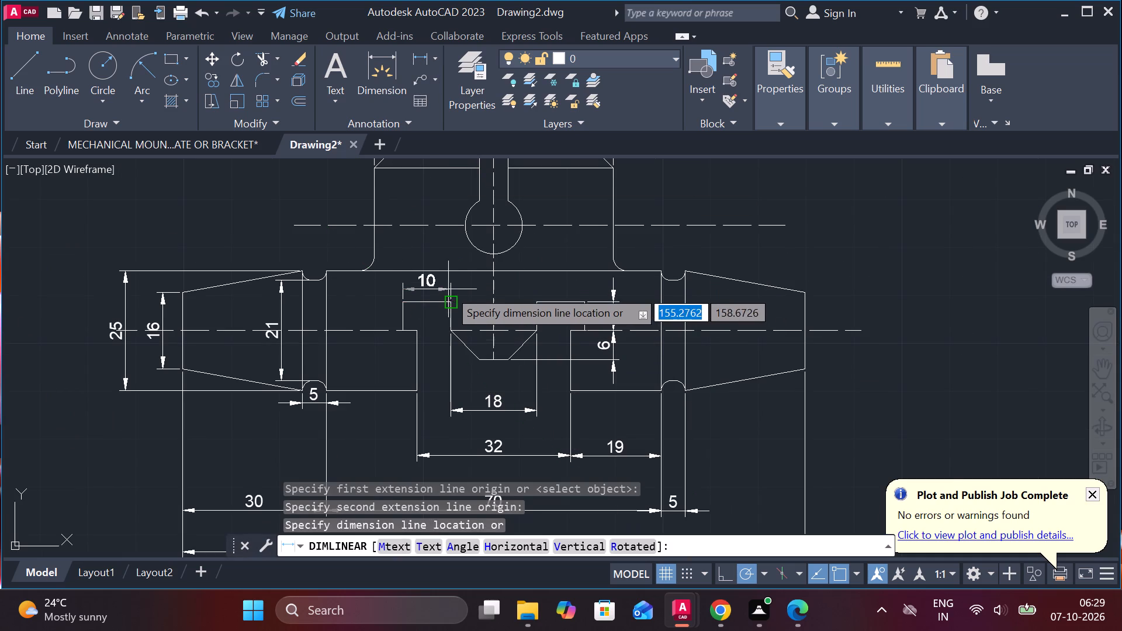
scroll(447, 287, up, 2)
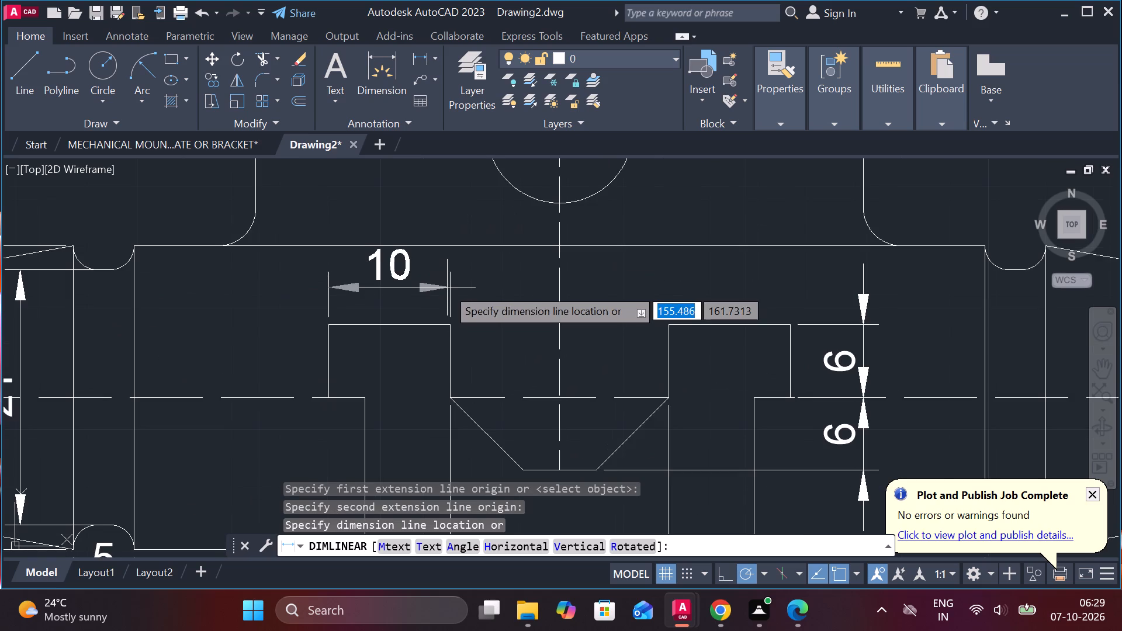
click(442, 297)
Add a horizontal linear dimension for the width of the slot's right upper step, aligned with the left step's width dimension.
key(space)
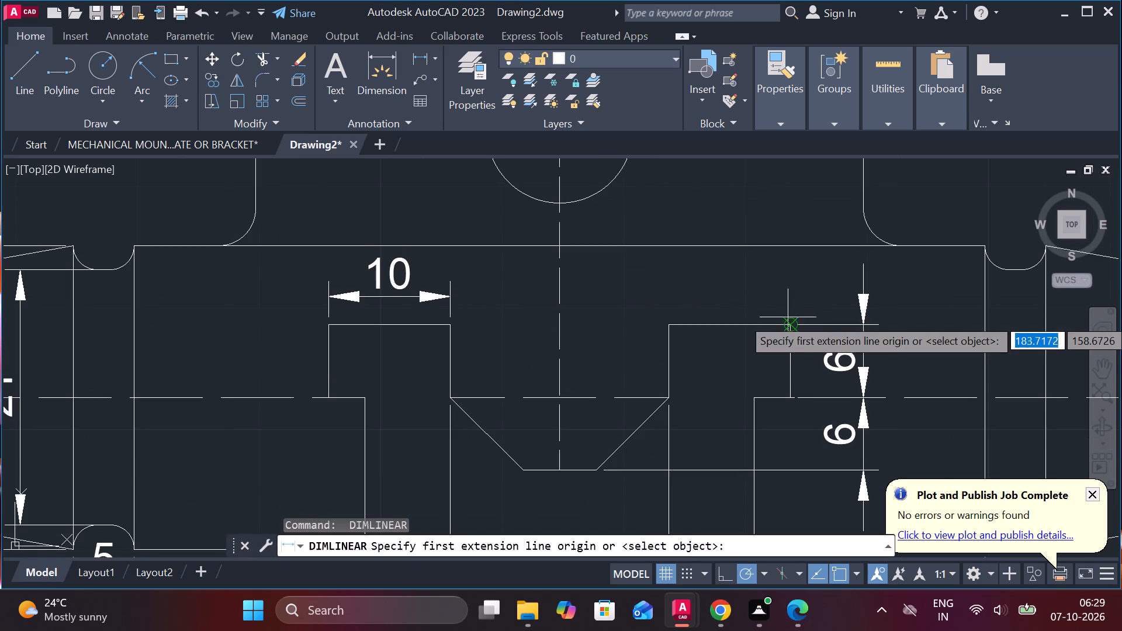
click(787, 326)
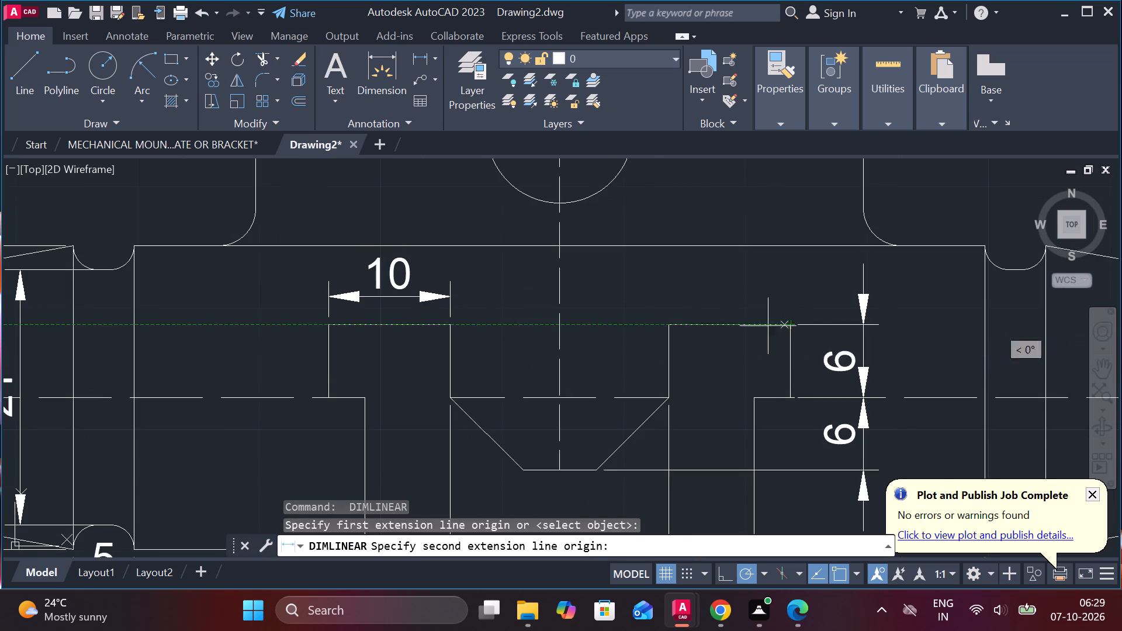
click(666, 327)
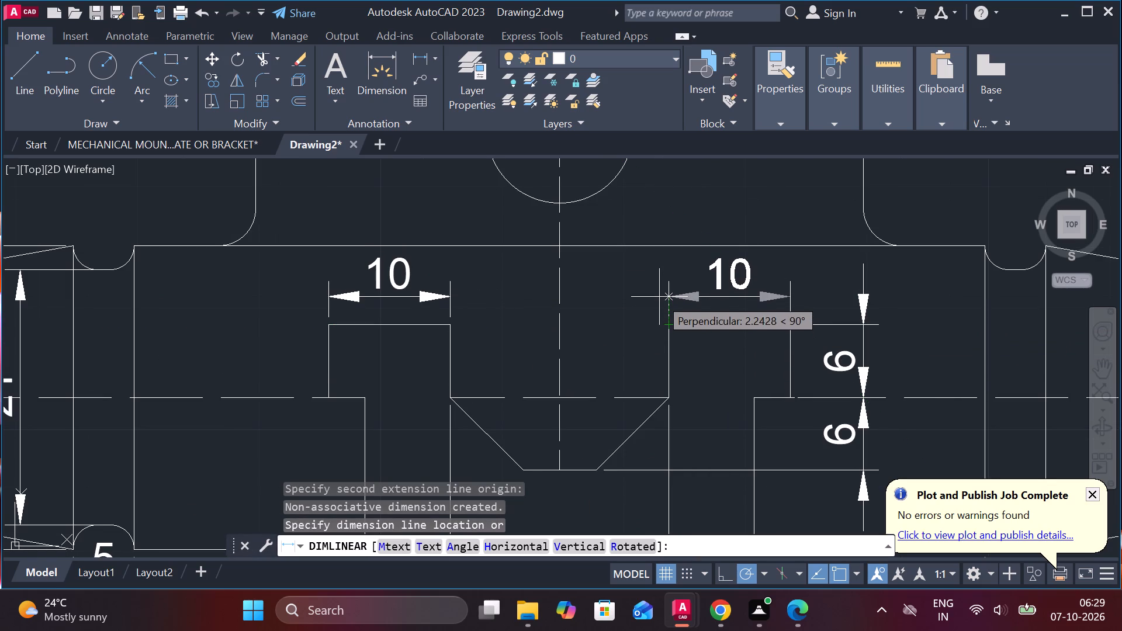
click(659, 293)
Add a vertical linear dimension for the shaft's full height at the right neck's outer edge, placed beyond the right tapered end.
scroll(659, 293, down, 2)
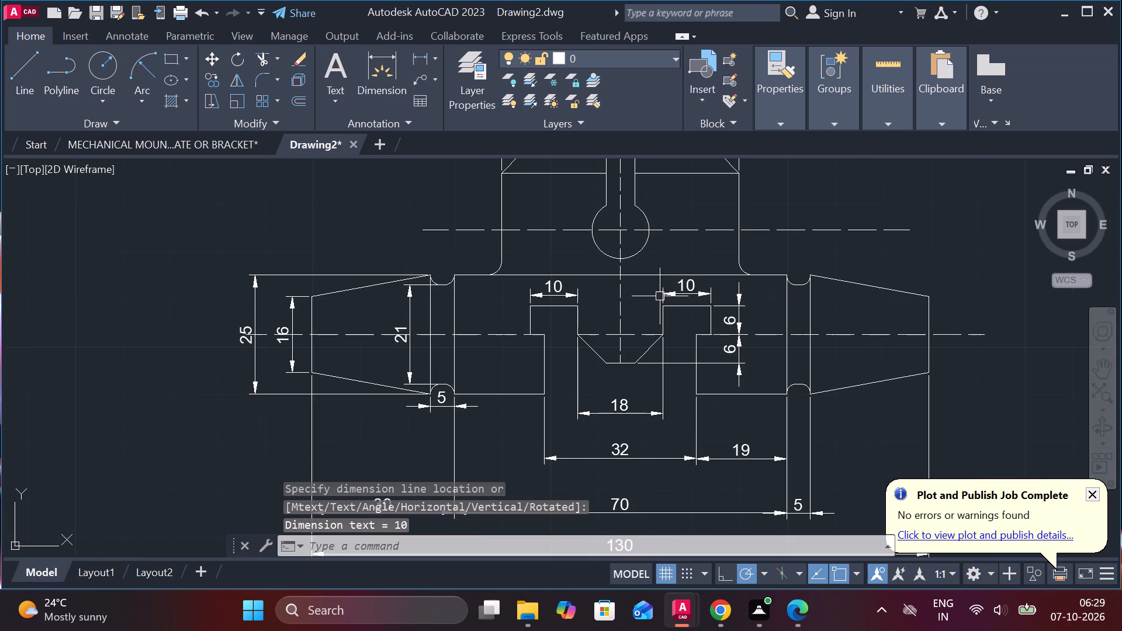
middle_click(633, 434)
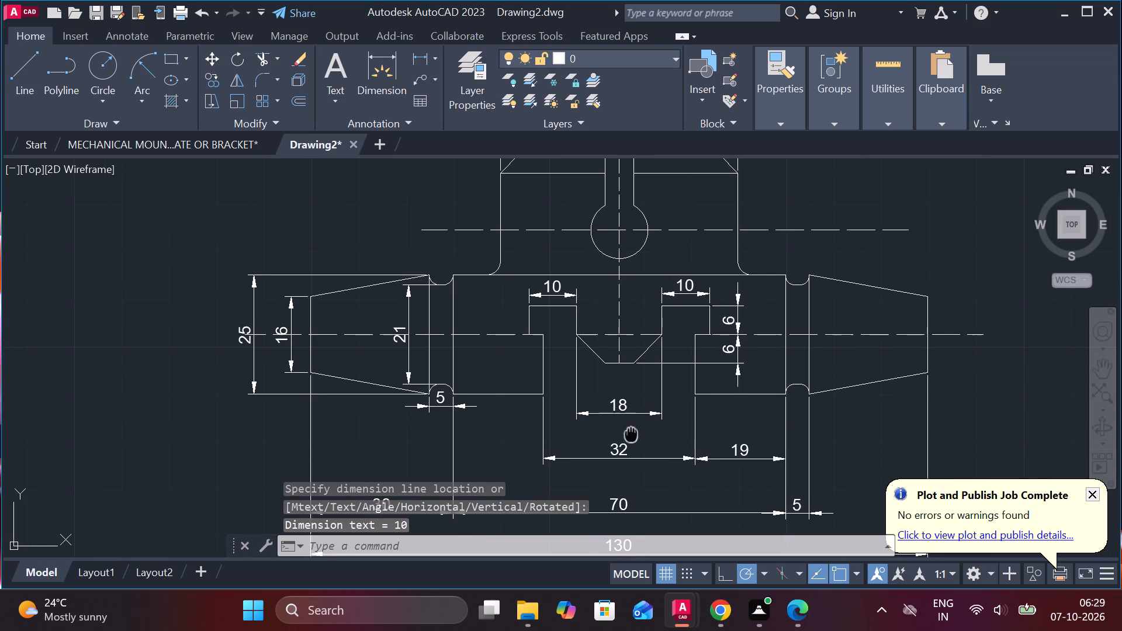
middle_drag(825, 225, 638, 252)
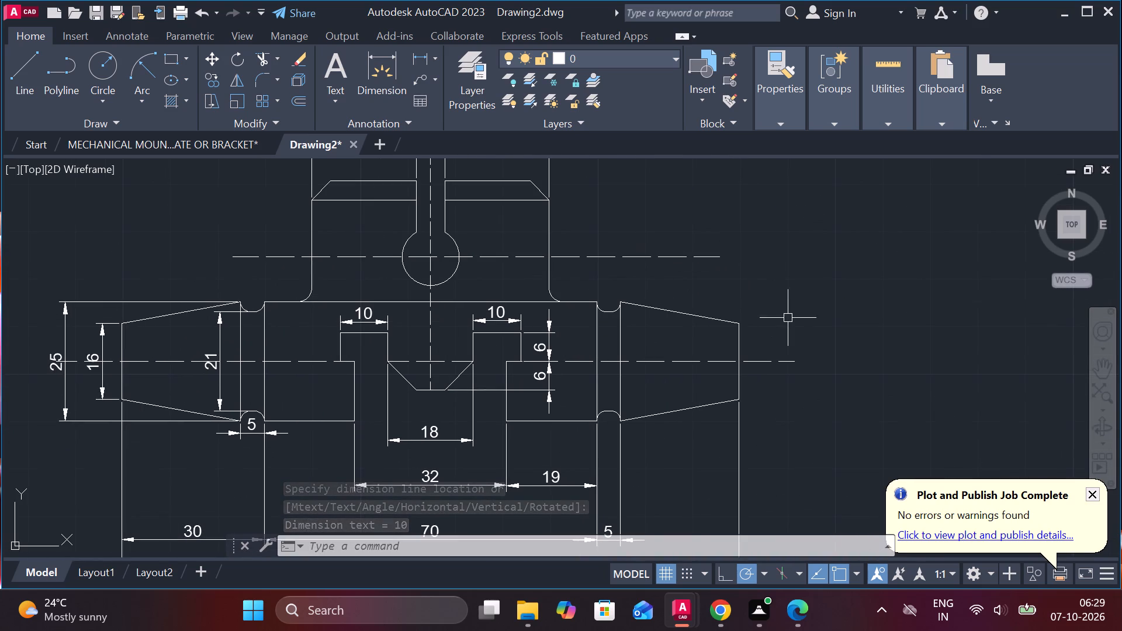
key(space)
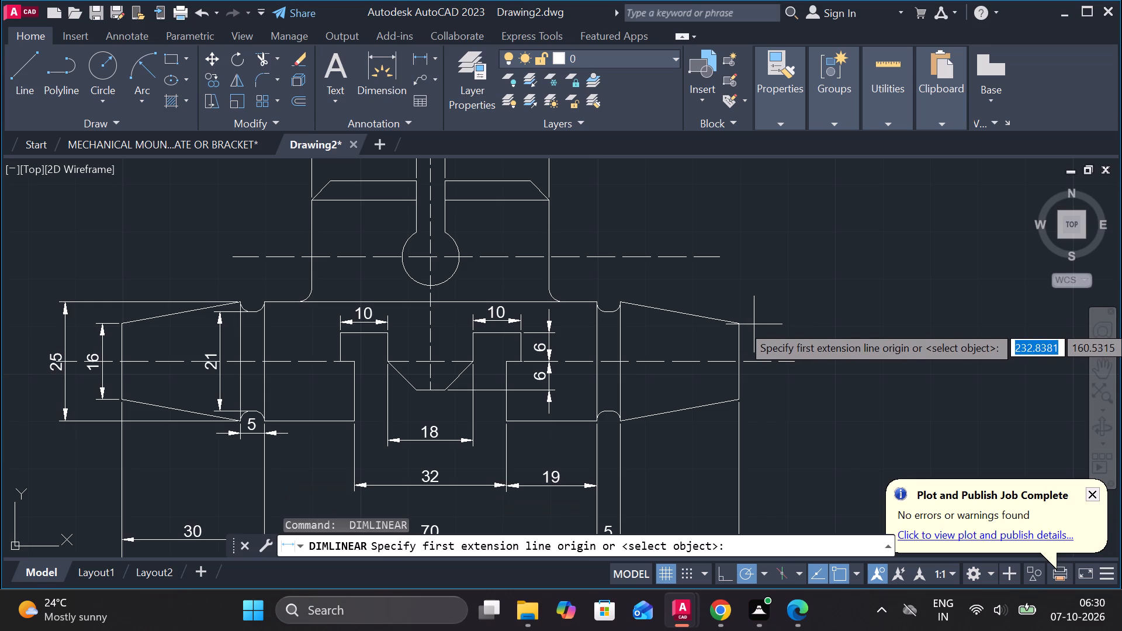
click(621, 299)
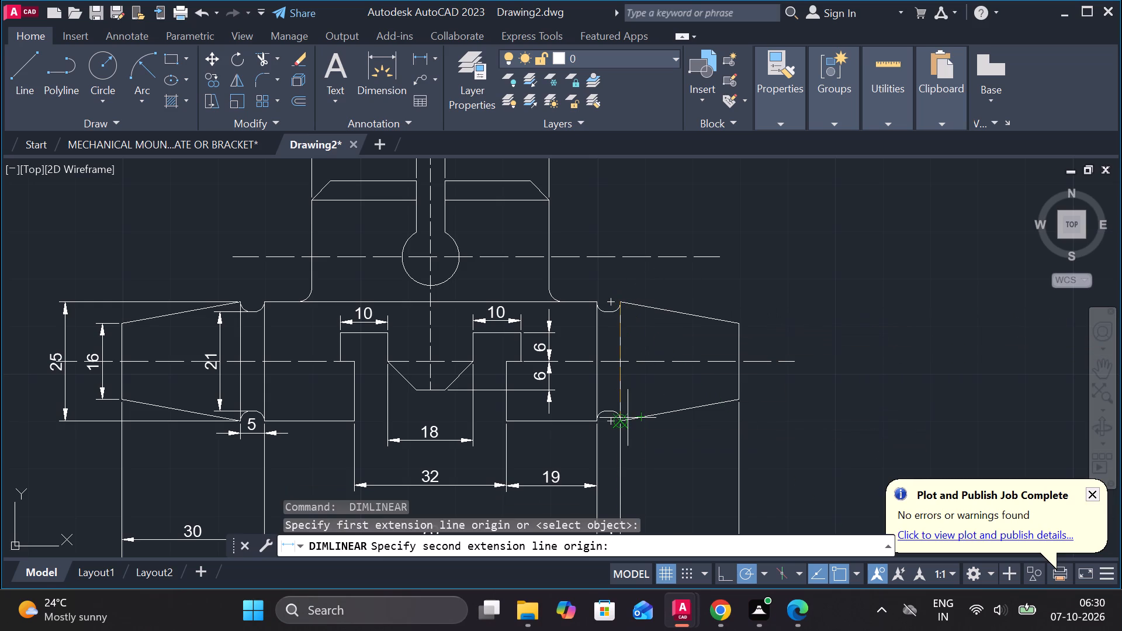
click(621, 418)
click(821, 413)
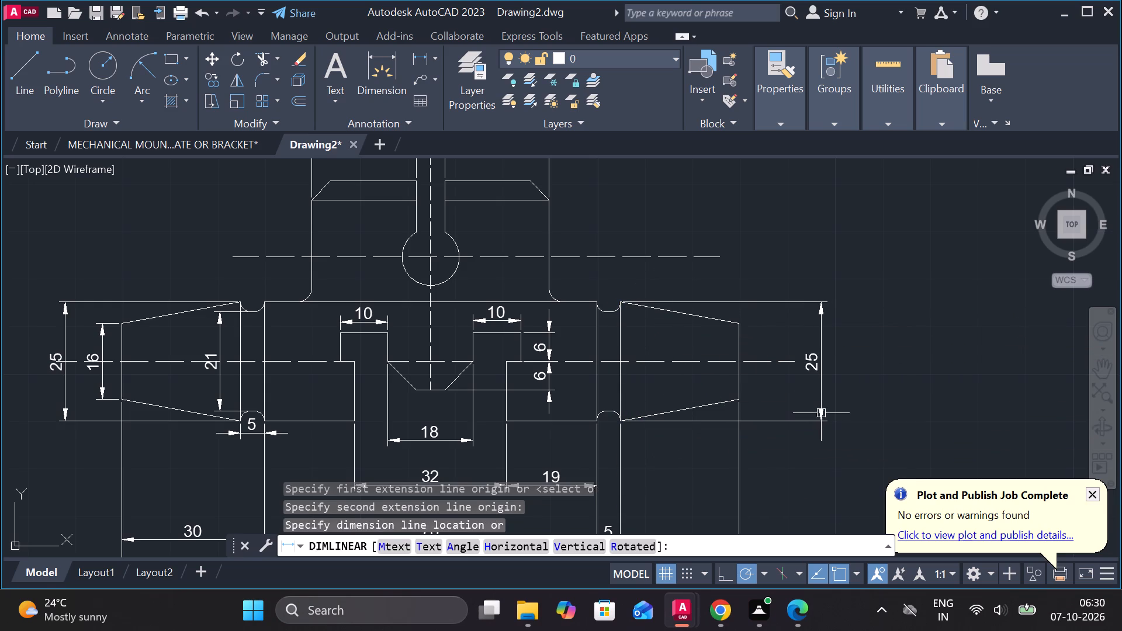
Add a vertical linear dimension from the shaft centreline to the keyhole block's top edge, placed inside the right-hand shaft height dimension.
key(space)
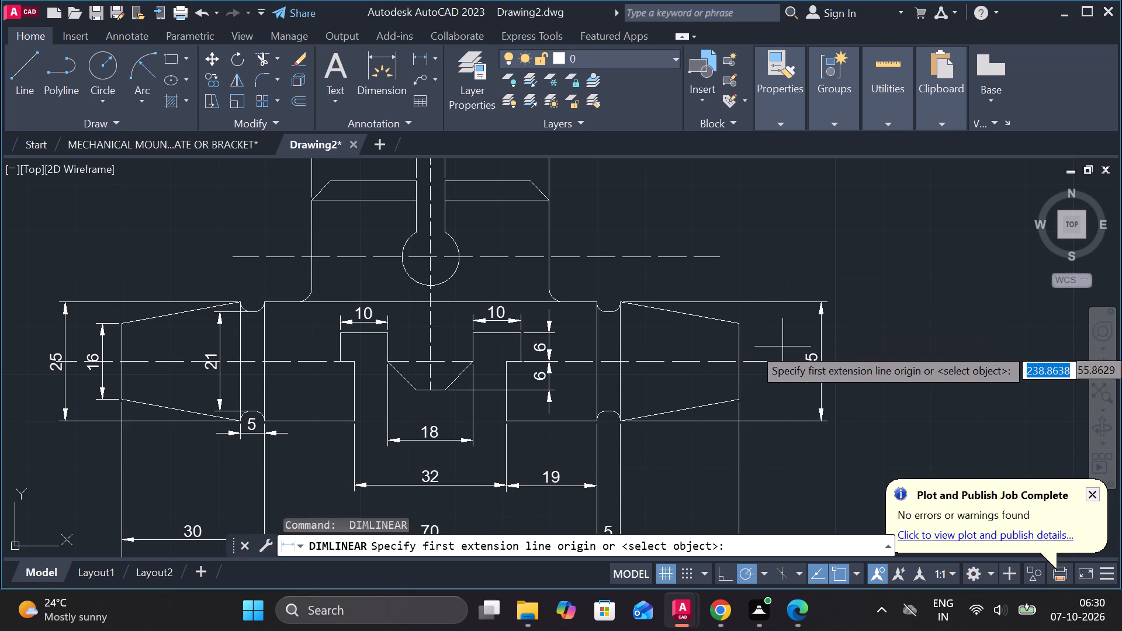
click(769, 358)
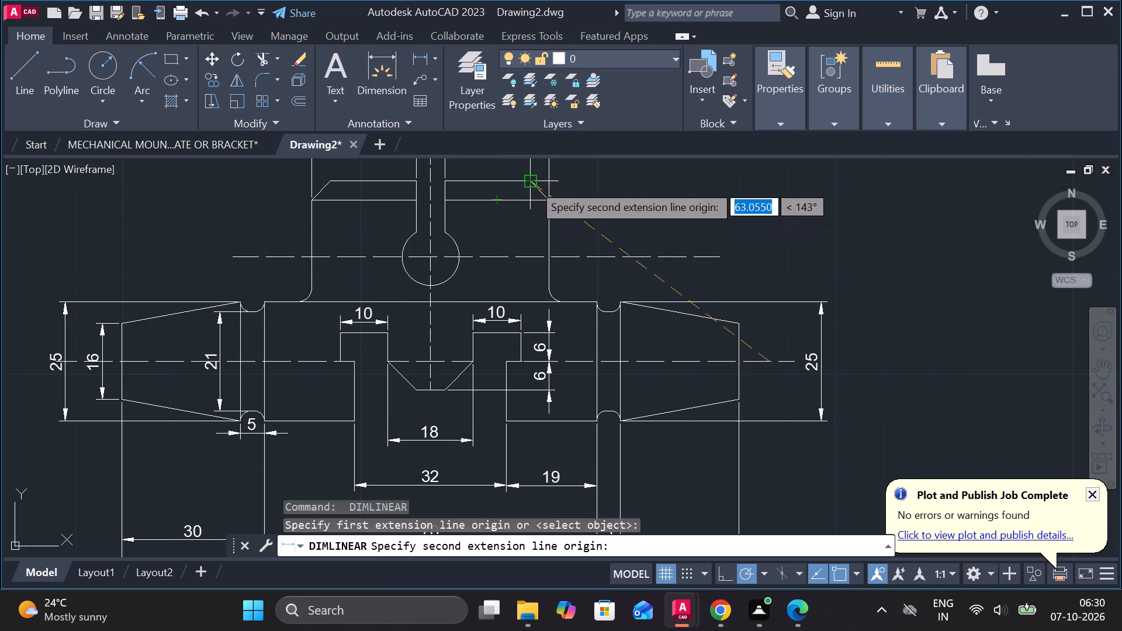
click(532, 183)
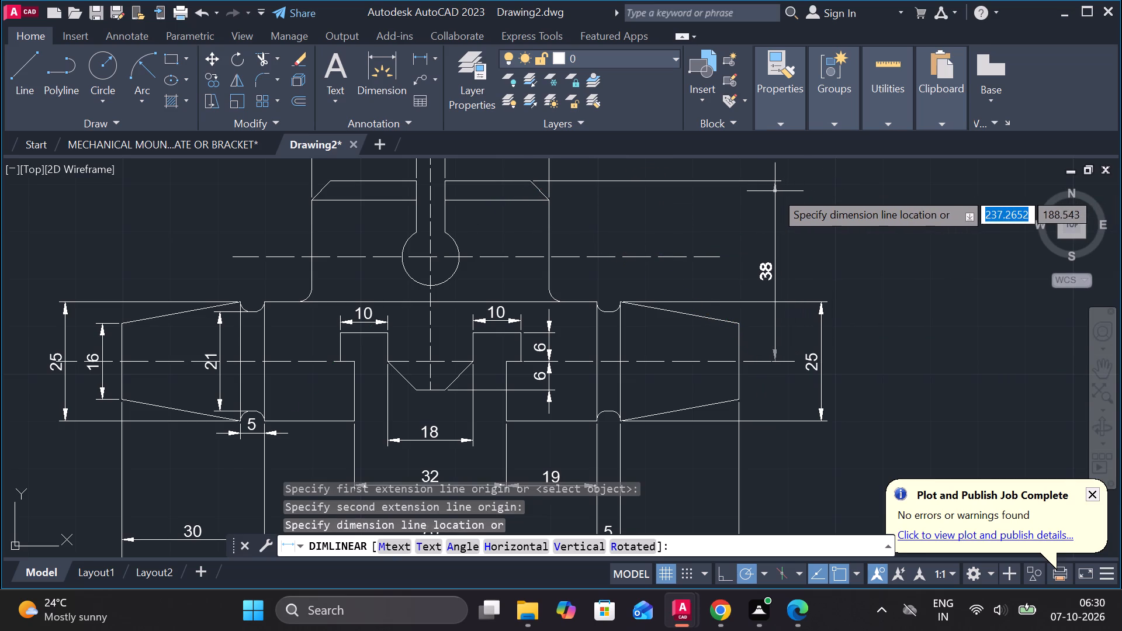
click(775, 191)
Add a vertical linear dimension from the block's top edge to the keyhole circle's horizontal centreline, placed between the block and the block-height dimension.
middle_drag(834, 223, 851, 234)
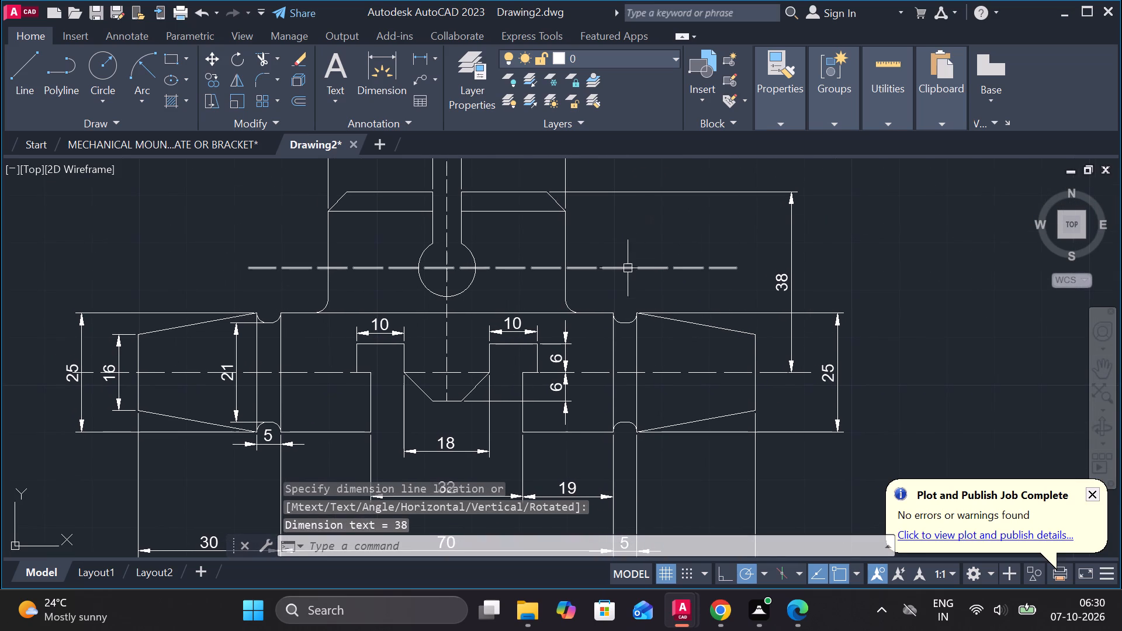
key(space)
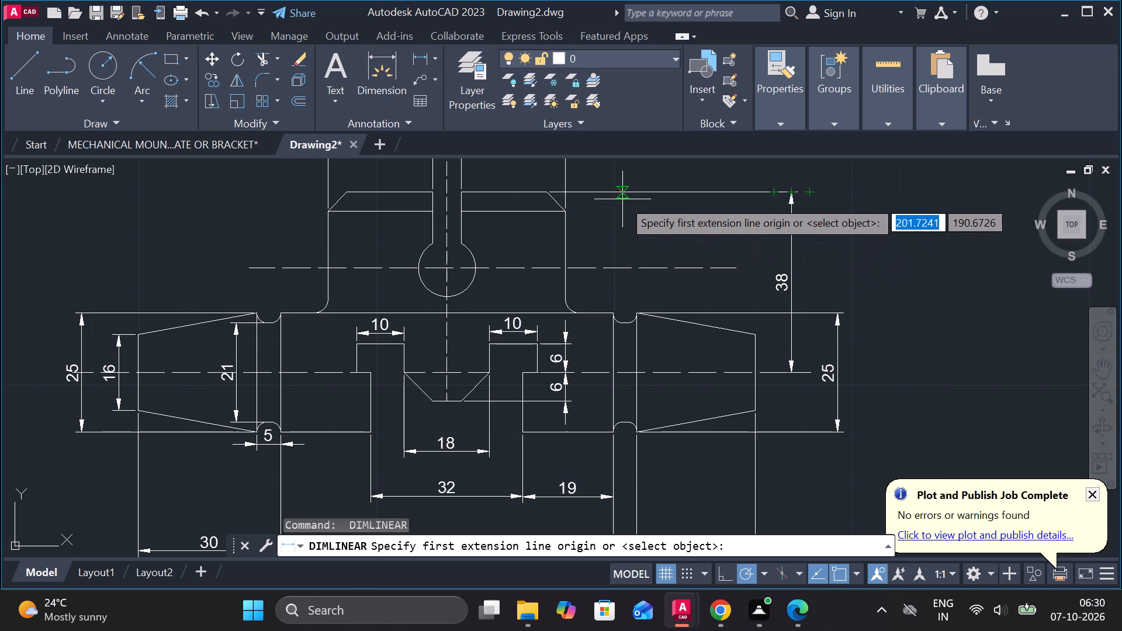
click(622, 195)
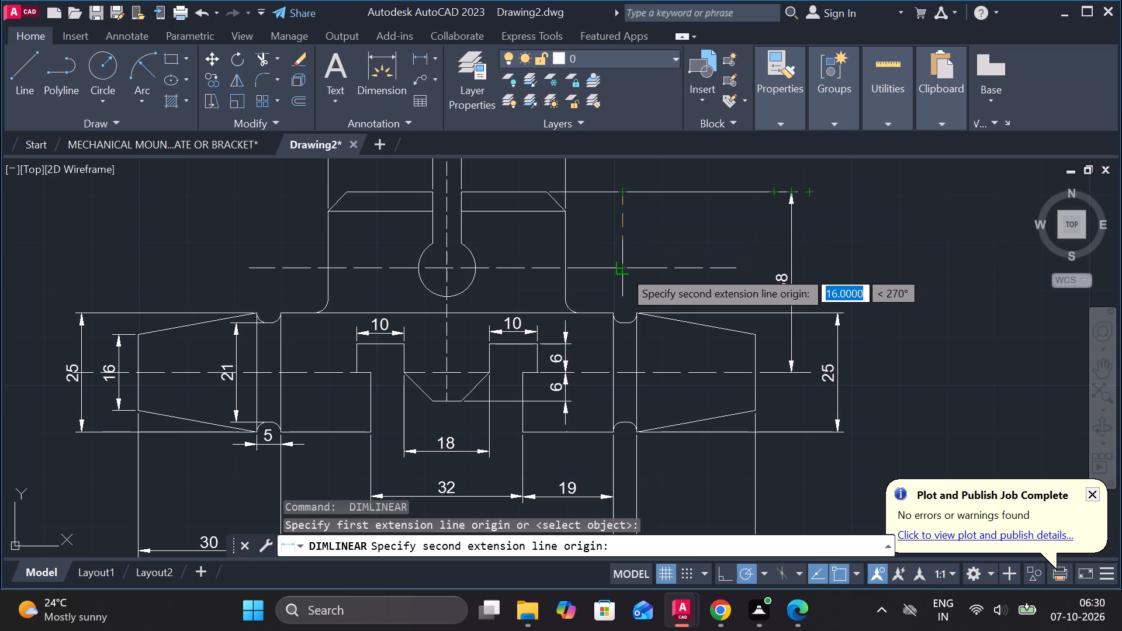
click(624, 270)
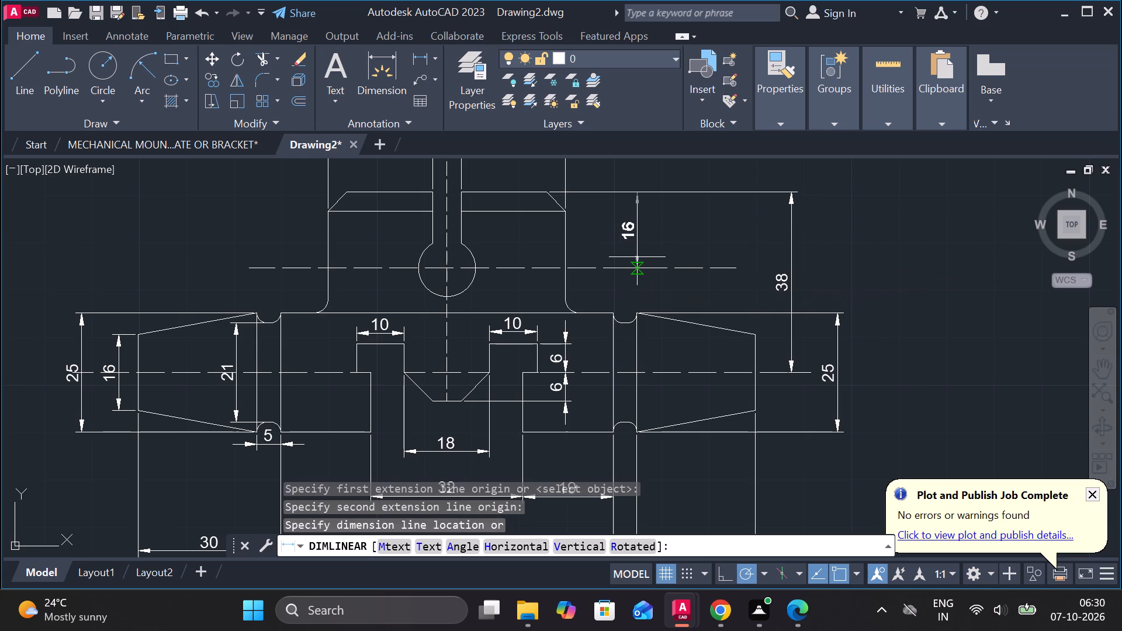
click(678, 255)
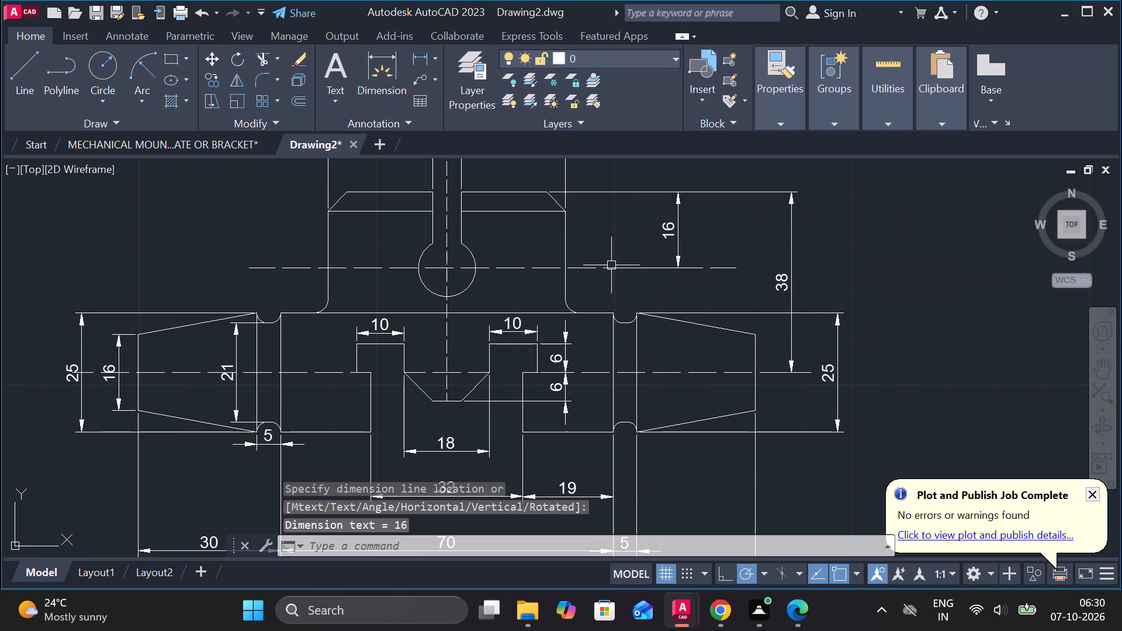
Place a multileader with its arrowhead on the block's top-right chamfer and its landing above and to the right.
middle_drag(617, 267, 721, 326)
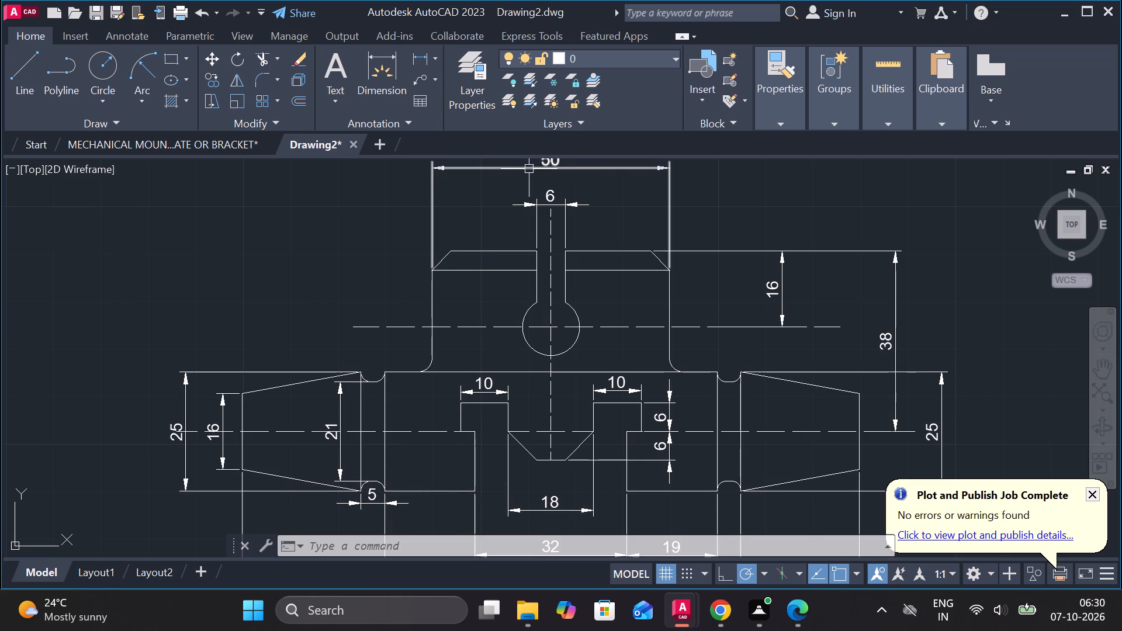
click(423, 78)
scroll(701, 234, up, 1)
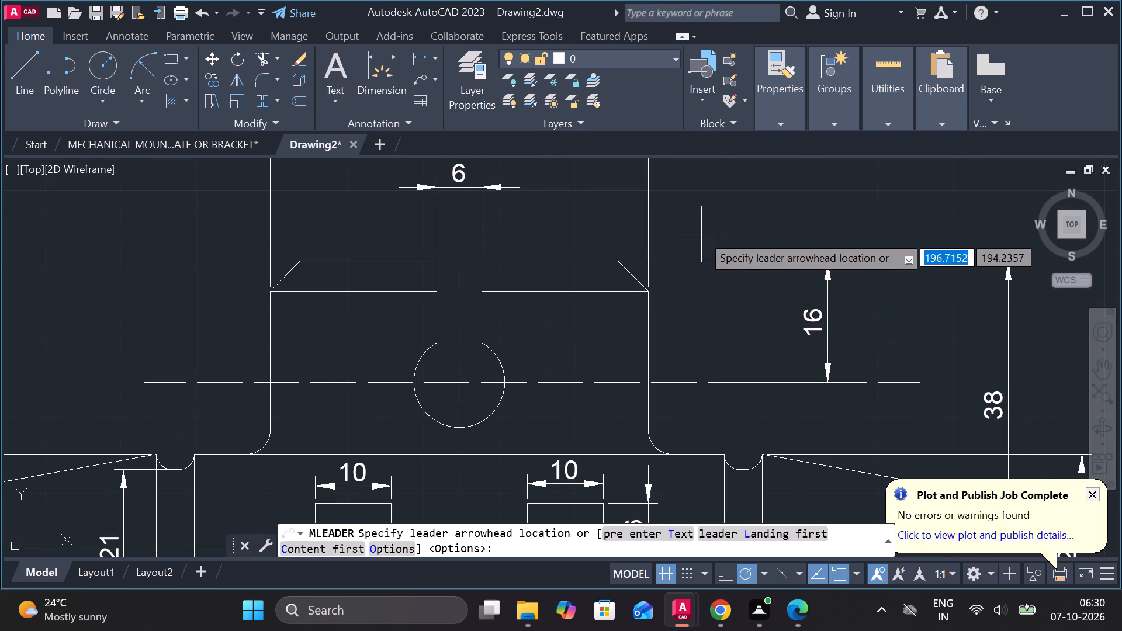
click(631, 272)
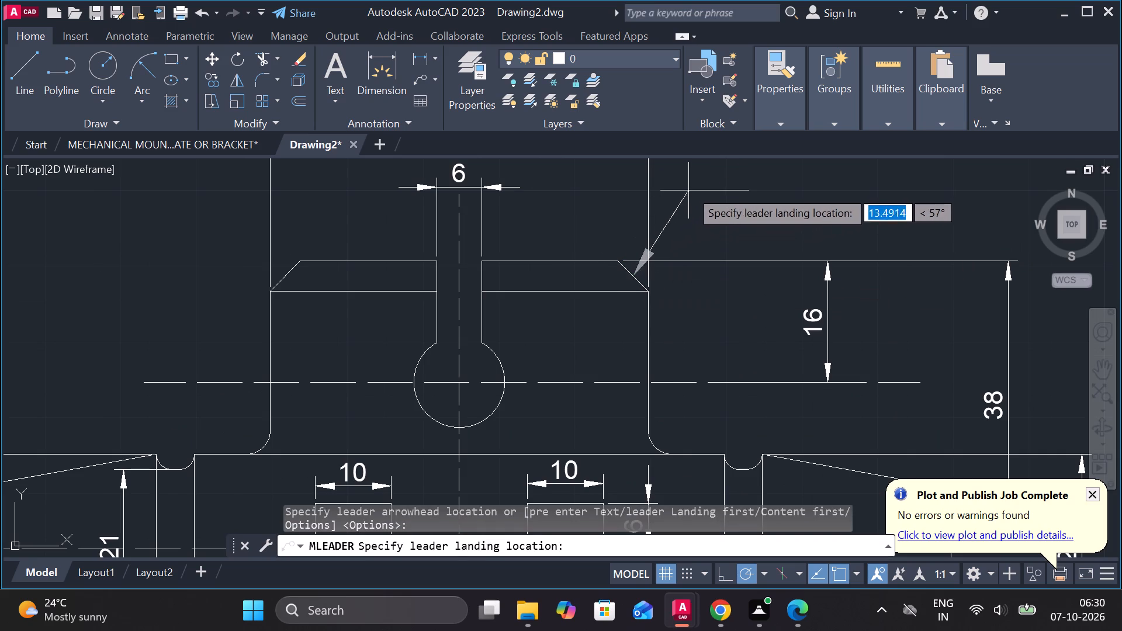
click(691, 187)
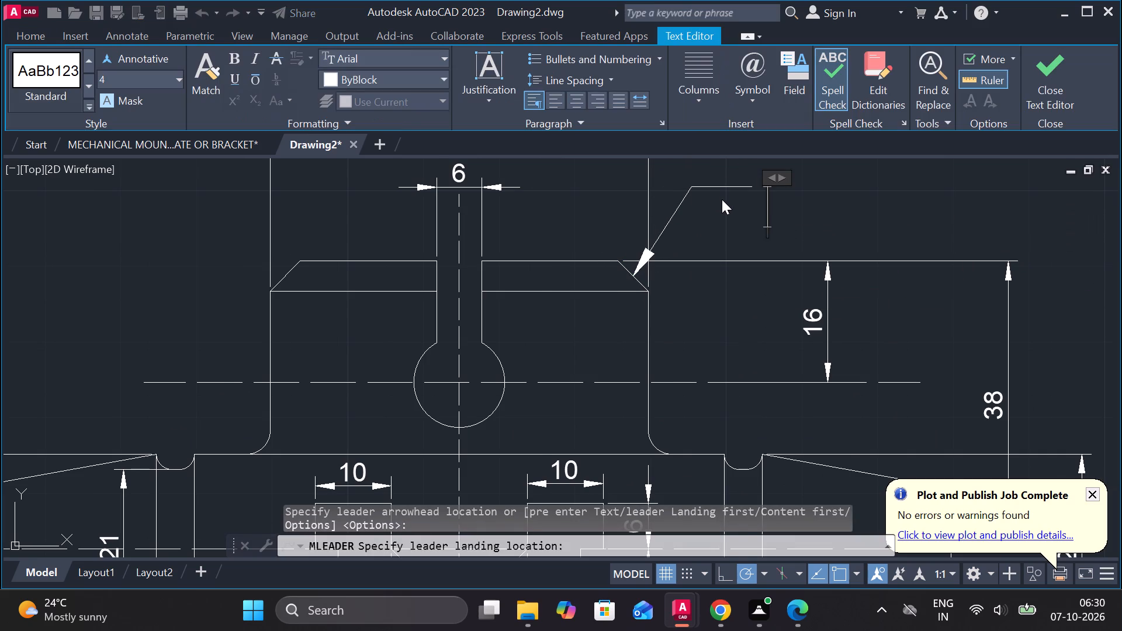
Set the chamfer leader's text height to 2.5 and enter the note "CHAMFER 4*45".
scroll(722, 199, down, 1)
middle_drag(767, 189, 764, 230)
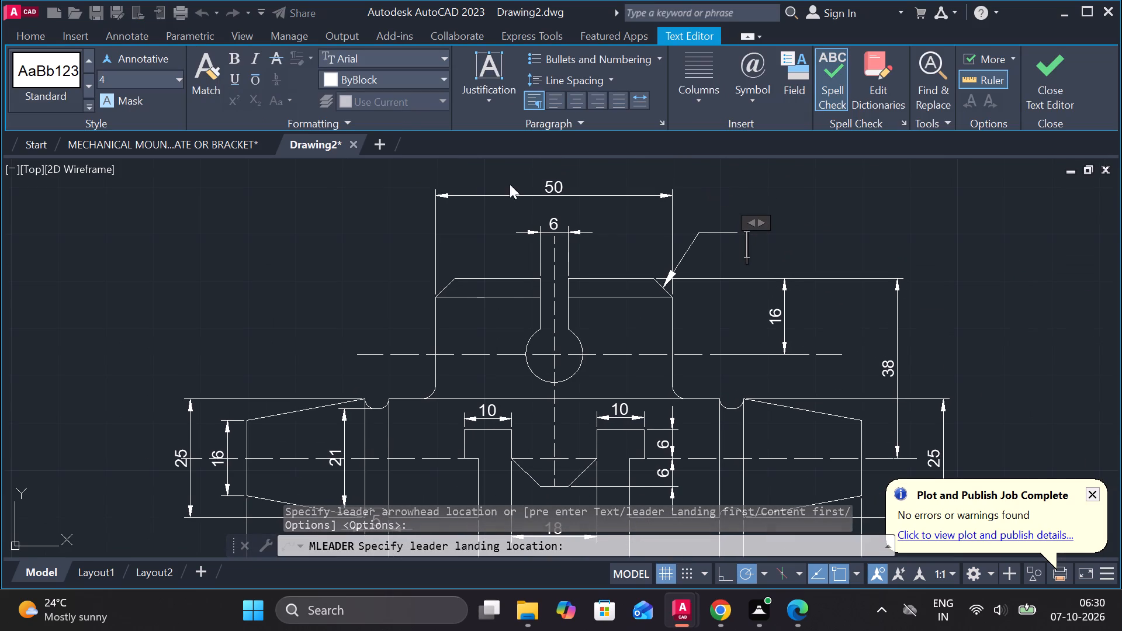
click(173, 75)
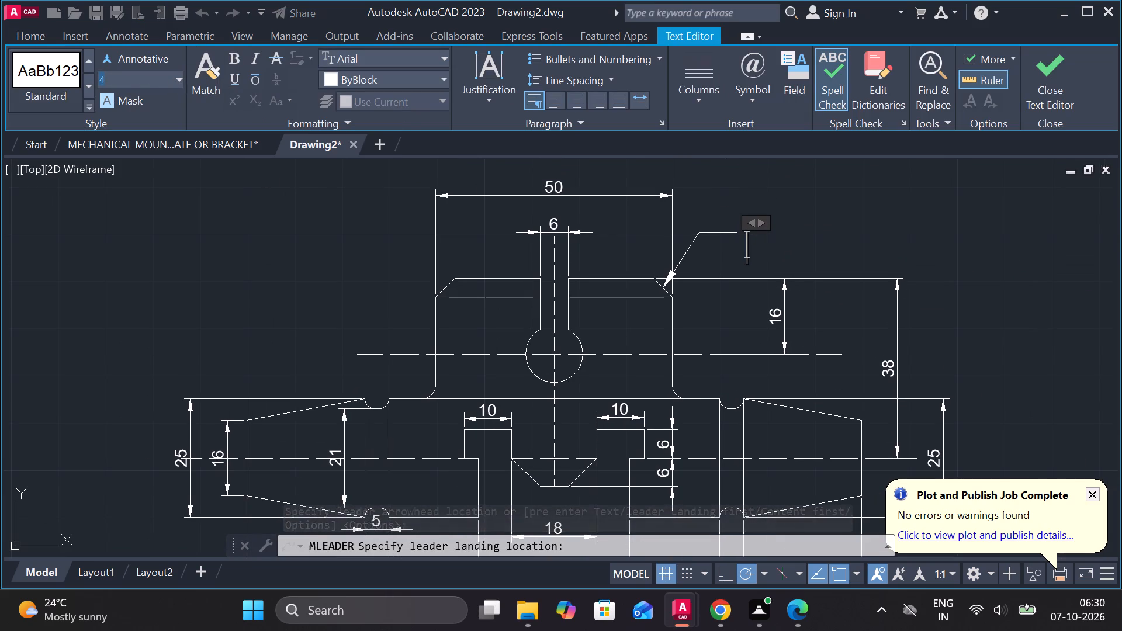
key(2)
key(period)
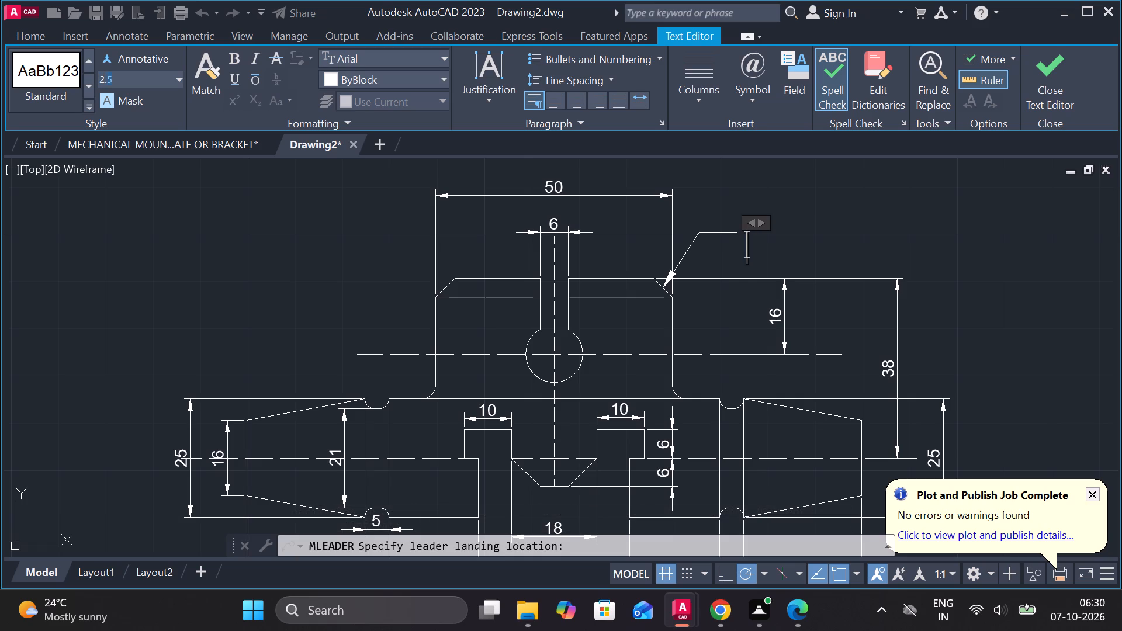
key(5)
key(Return)
key(c)
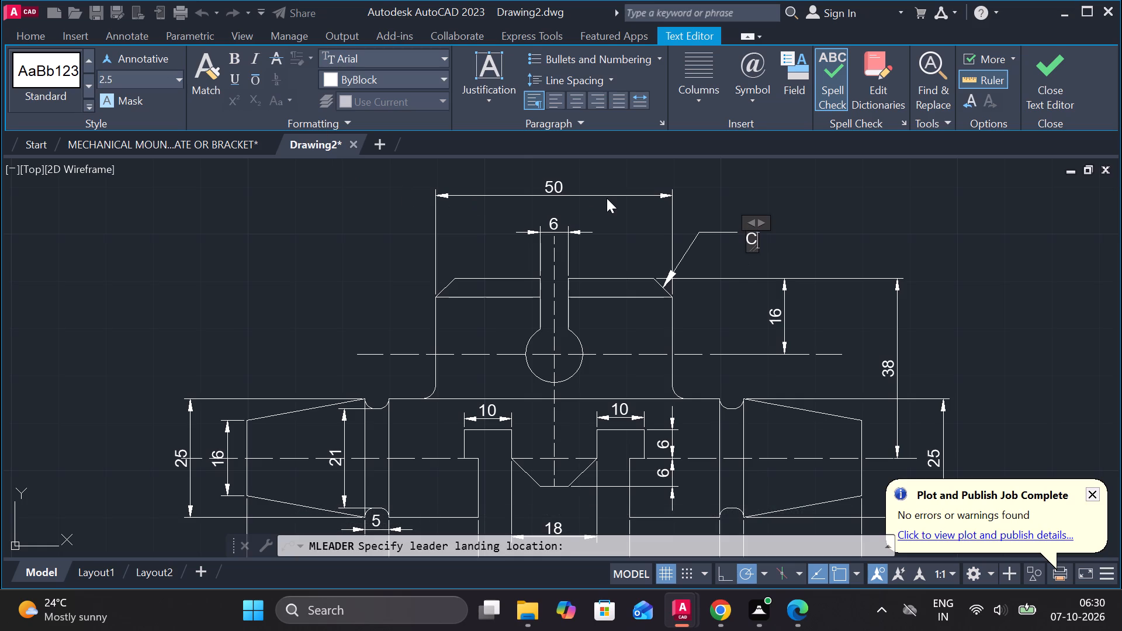
text(HAM)
text(FER)
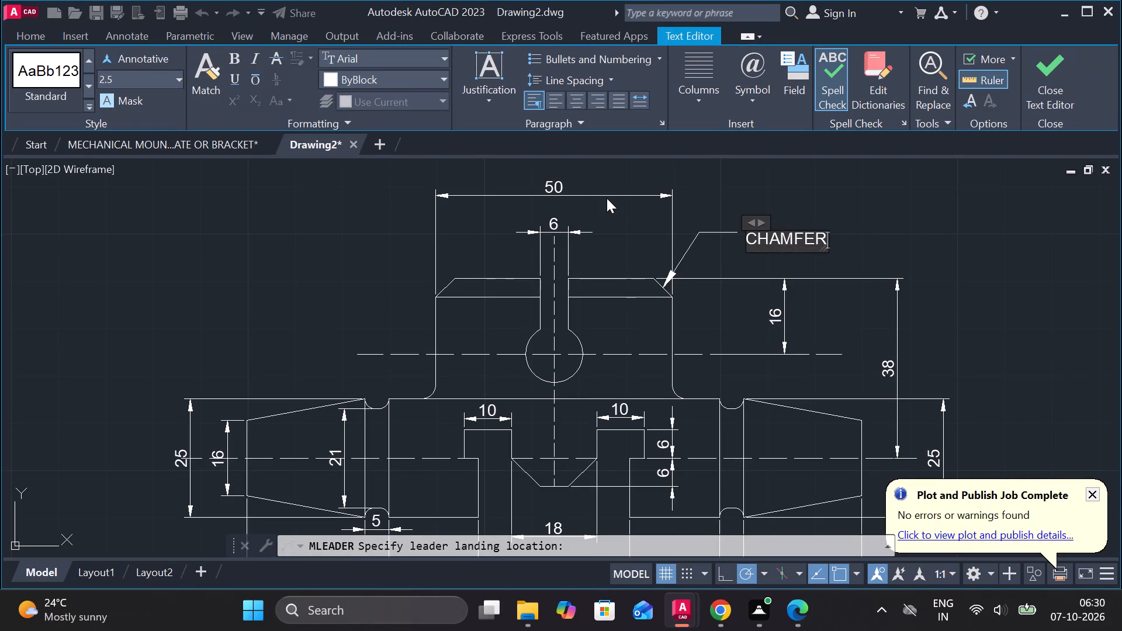
key(space)
key(4)
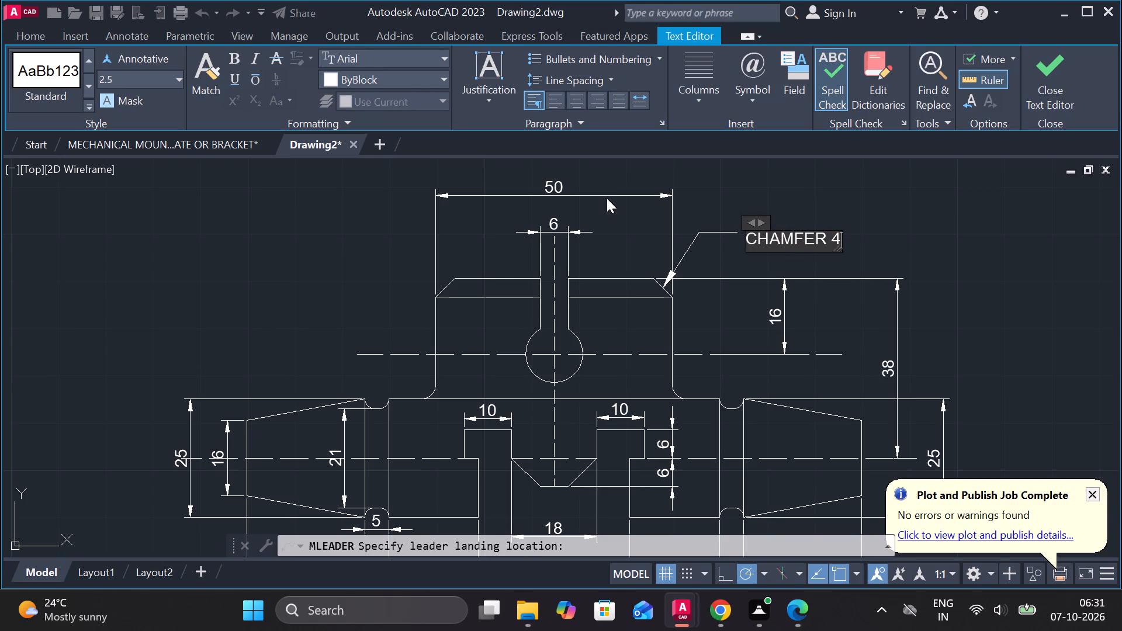
key(shift+asterisk)
text(45)
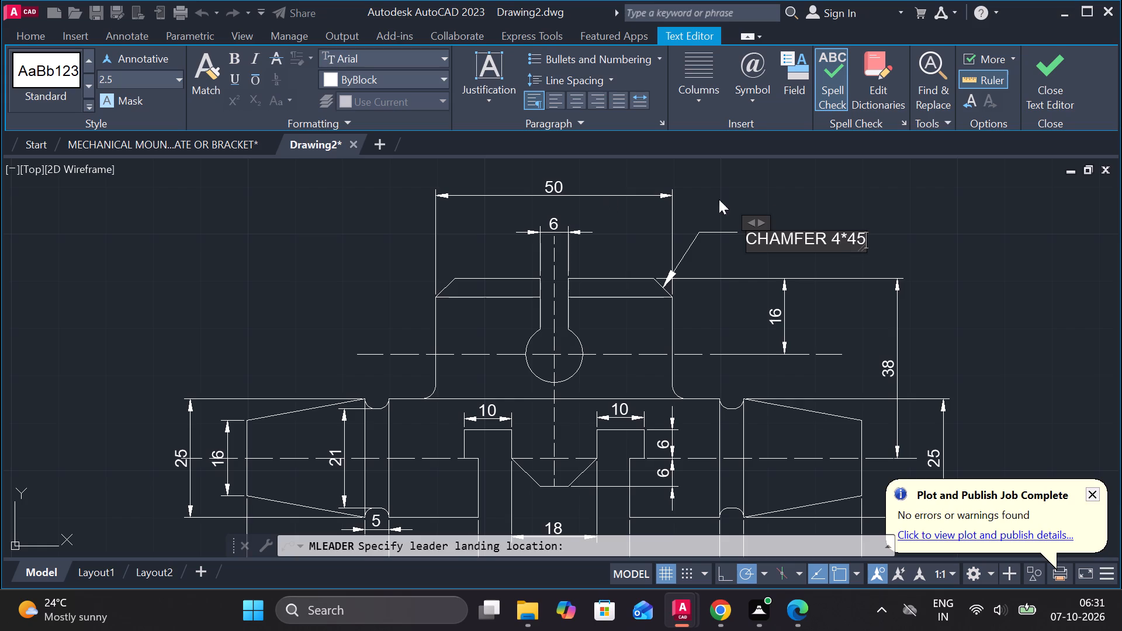
click(1059, 85)
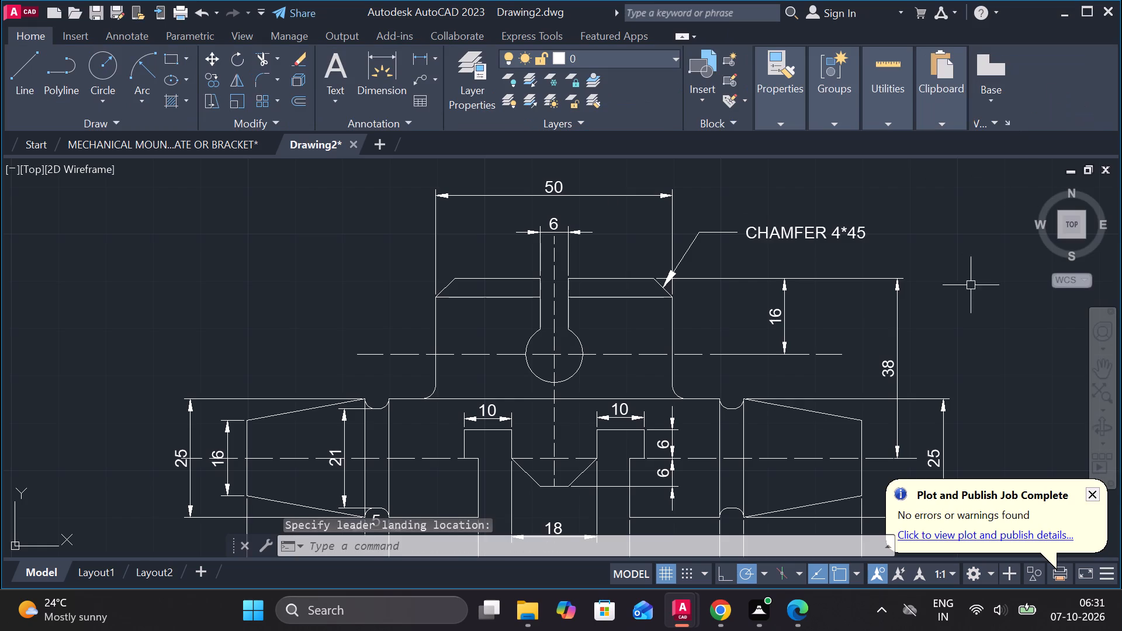
Add a radius dimension to the keyhole circle, placed above and to the left outside the block.
scroll(728, 268, down, 2)
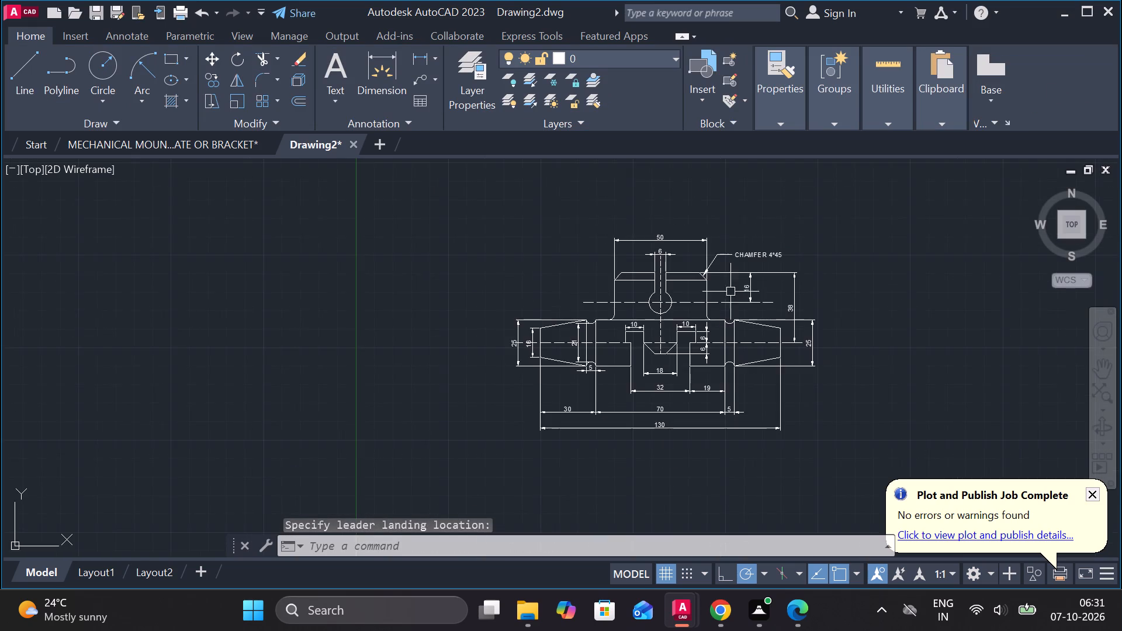
scroll(714, 296, up, 3)
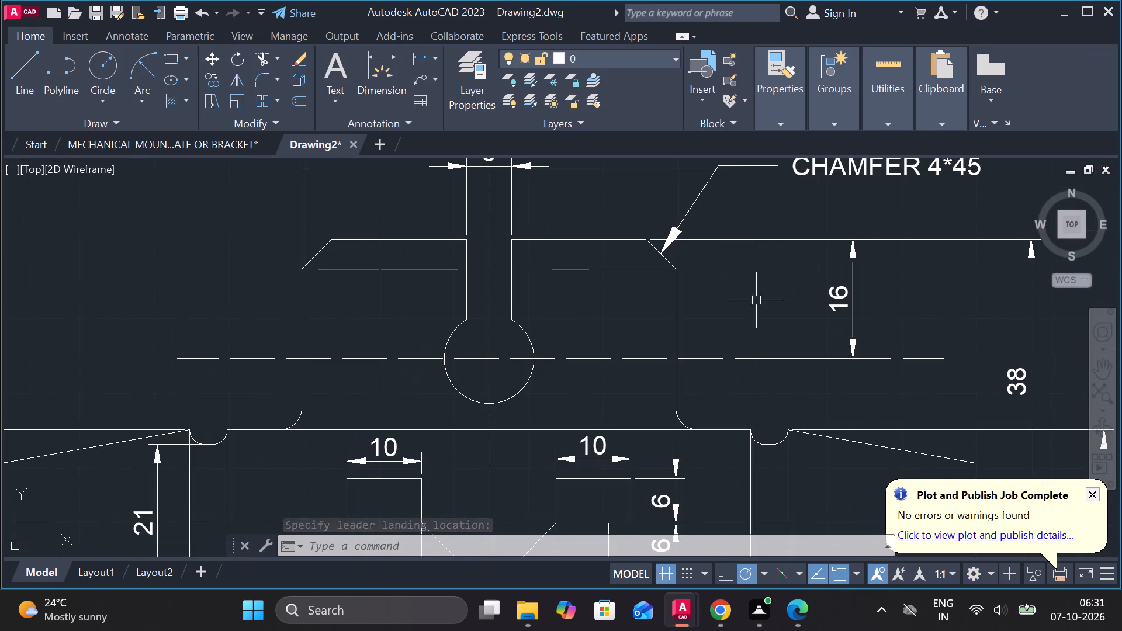
click(435, 61)
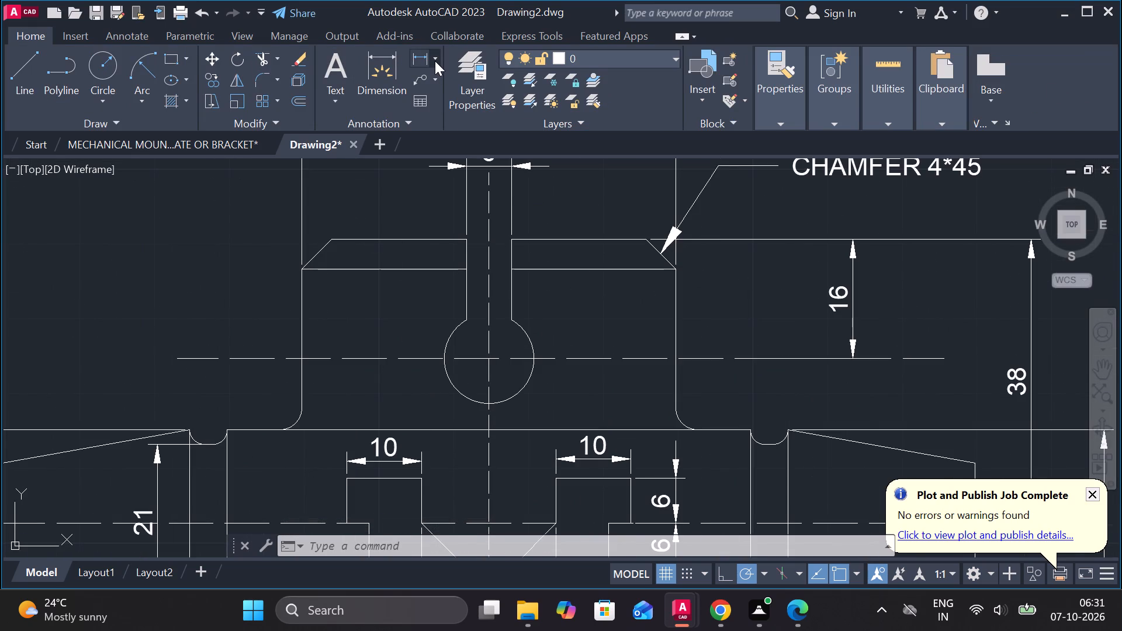
click(433, 230)
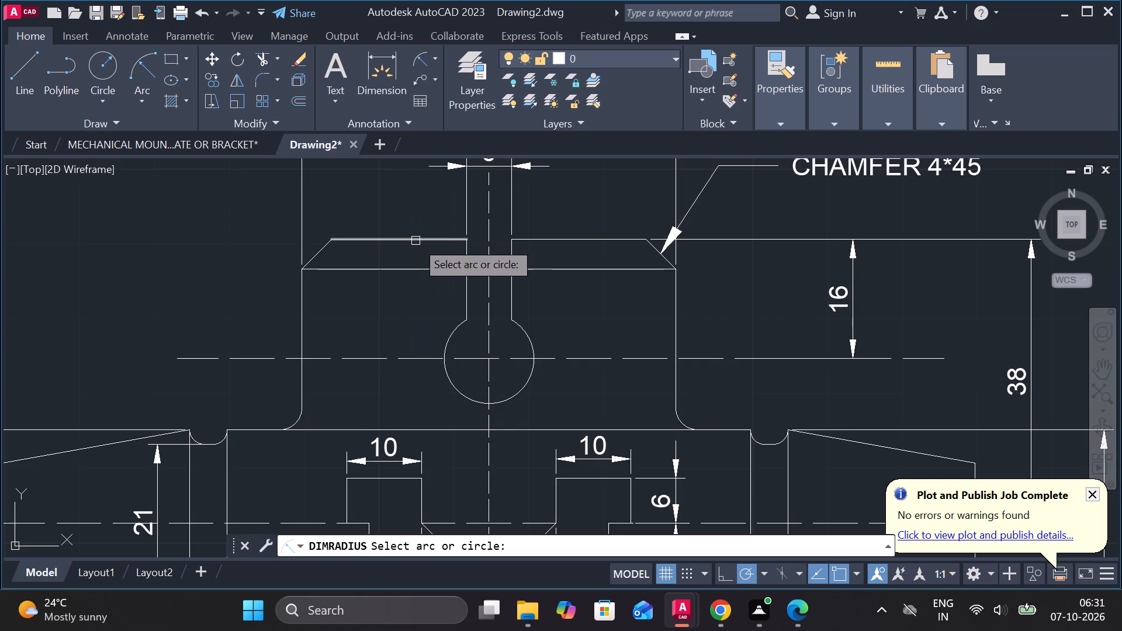
click(442, 347)
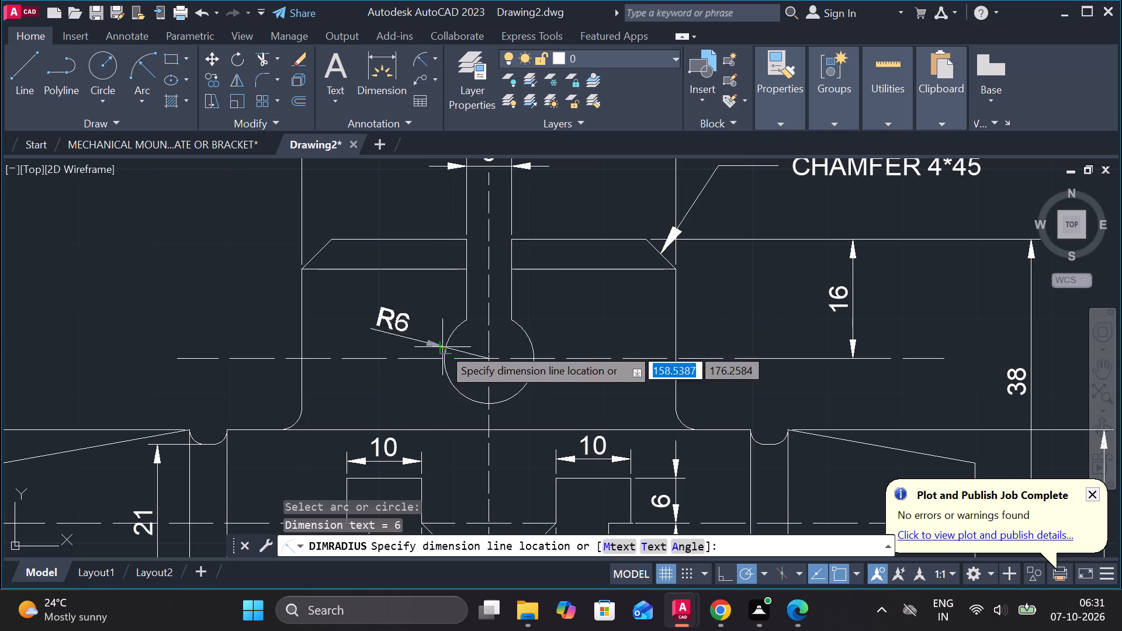
click(198, 265)
scroll(207, 286, down, 1)
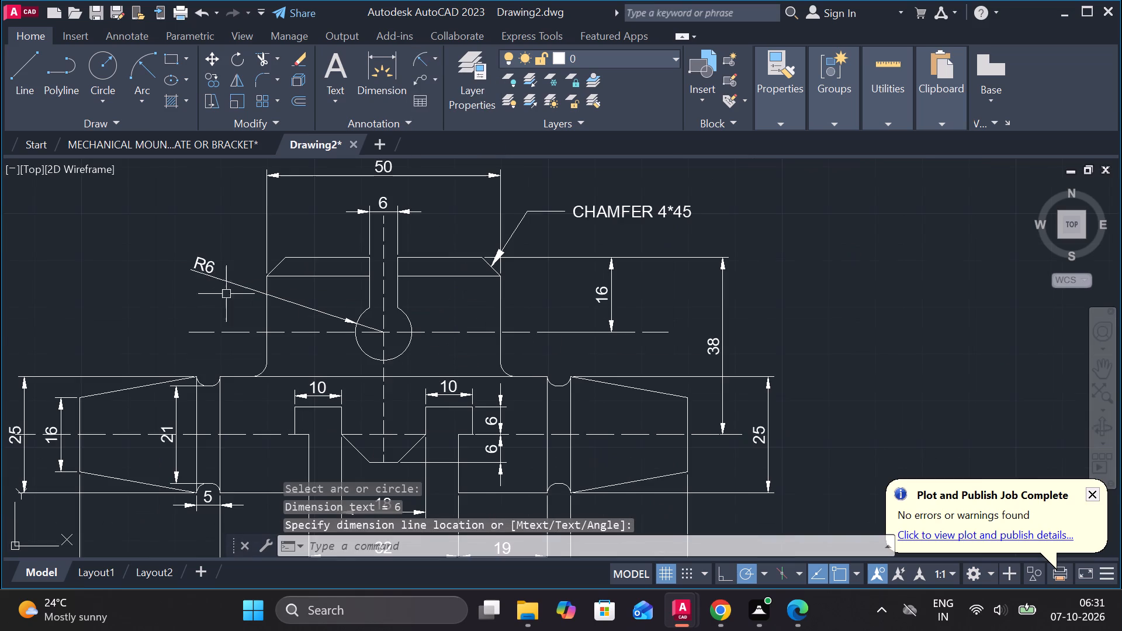
scroll(274, 298, down, 1)
middle_drag(650, 298, 781, 254)
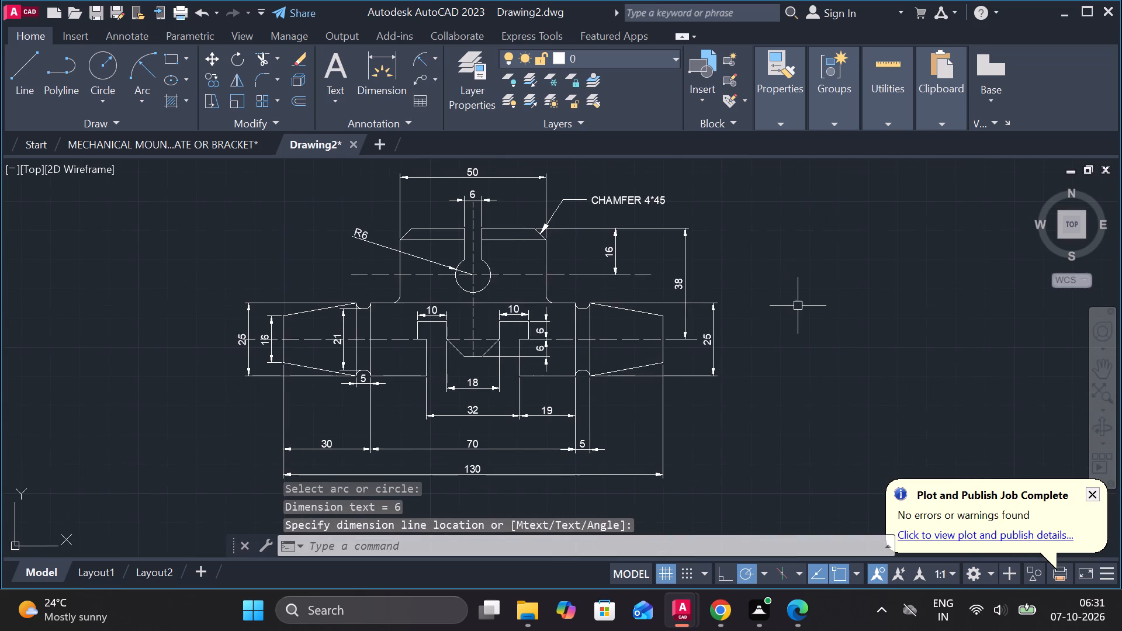
key(Escape)
Modify the ISO-25 dimension style's text to ISO standard alignment and a height of 3.
key(d)
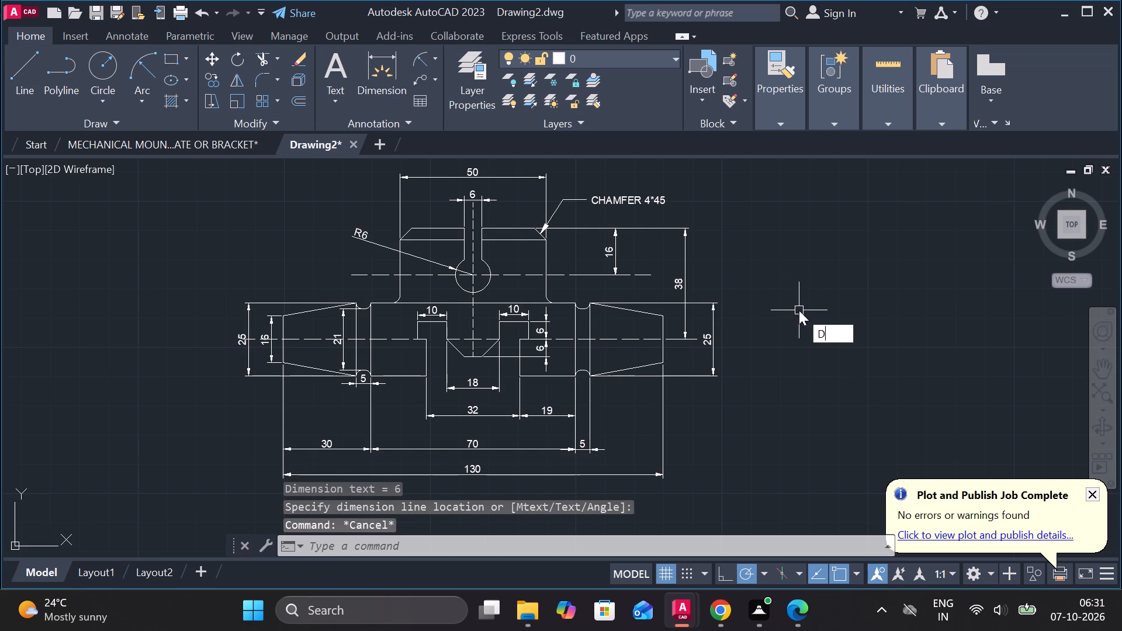
key(Return)
click(730, 262)
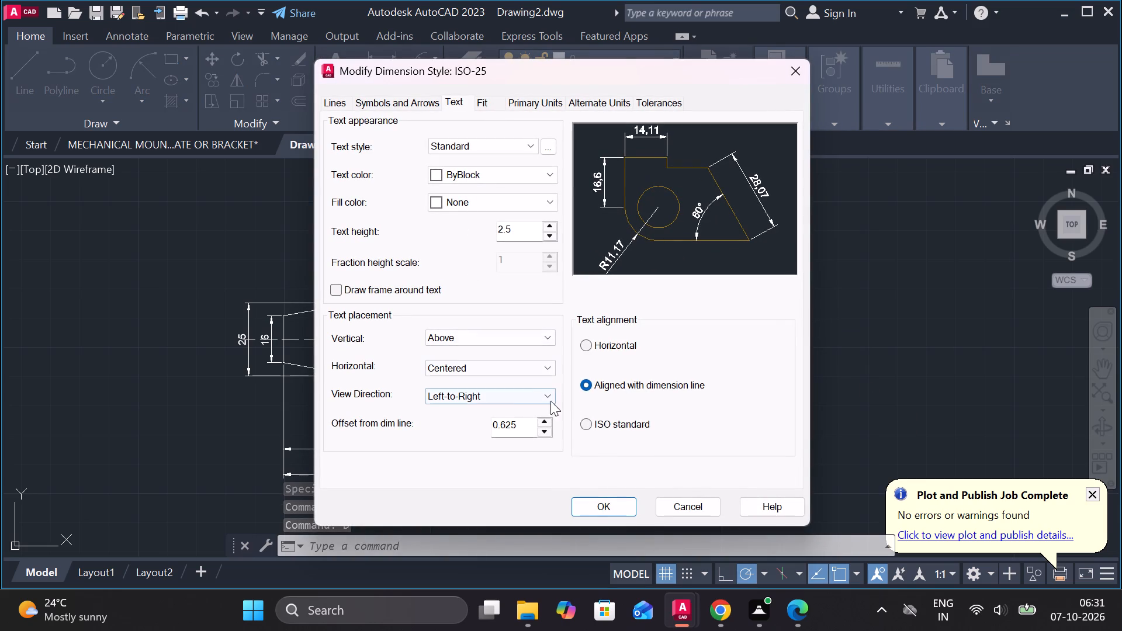
click(590, 426)
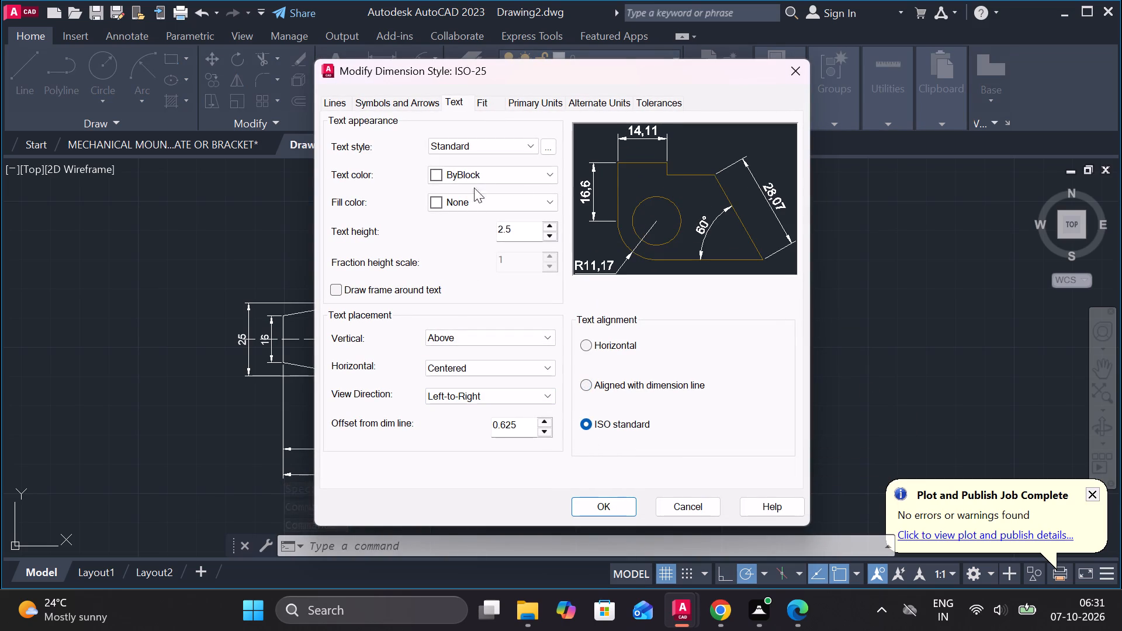
click(458, 106)
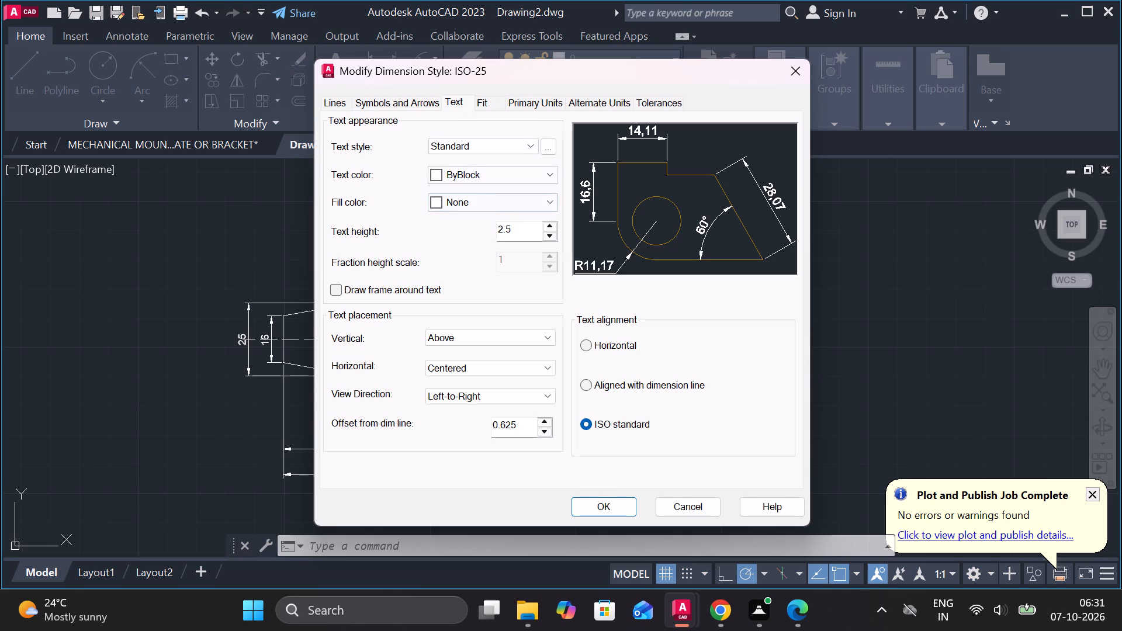
drag(515, 227, 439, 232)
key(3)
key(Return)
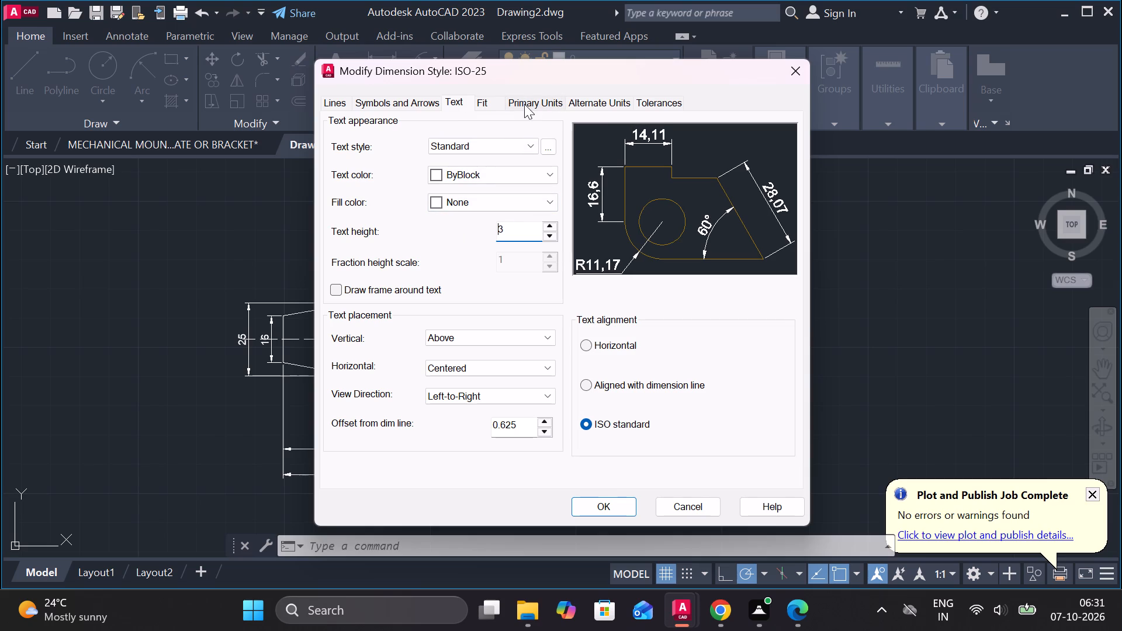
Set the ISO-25 style's linear dimension precision to 0.0.
click(524, 104)
click(512, 171)
click(433, 192)
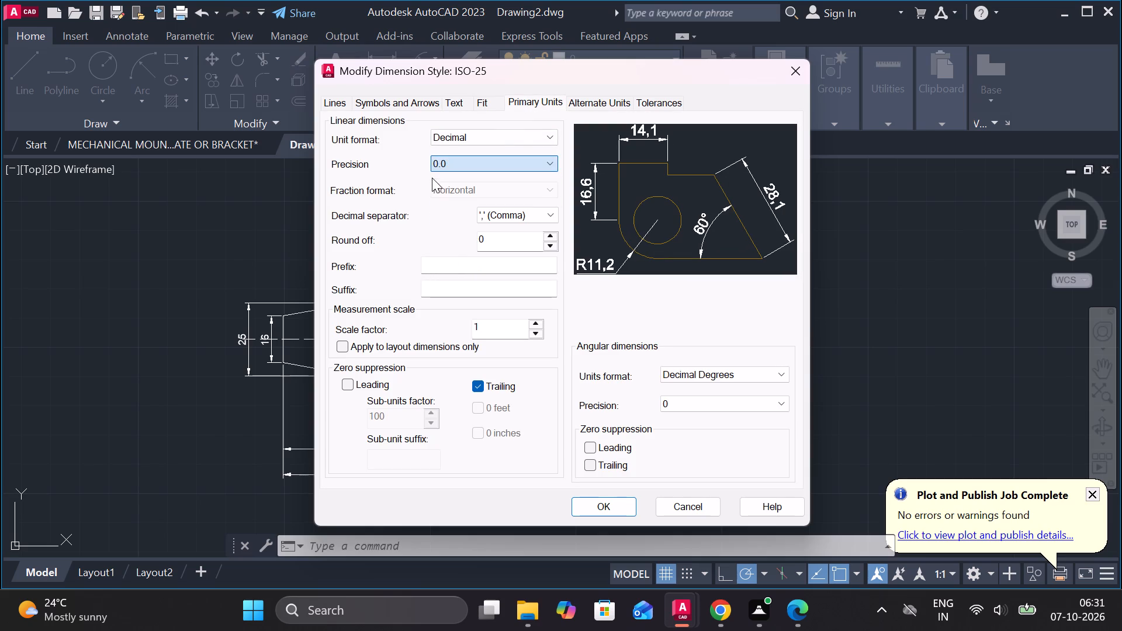
Turn off drawing the dimension line between extension lines in ISO-25 and make that style current.
click(489, 99)
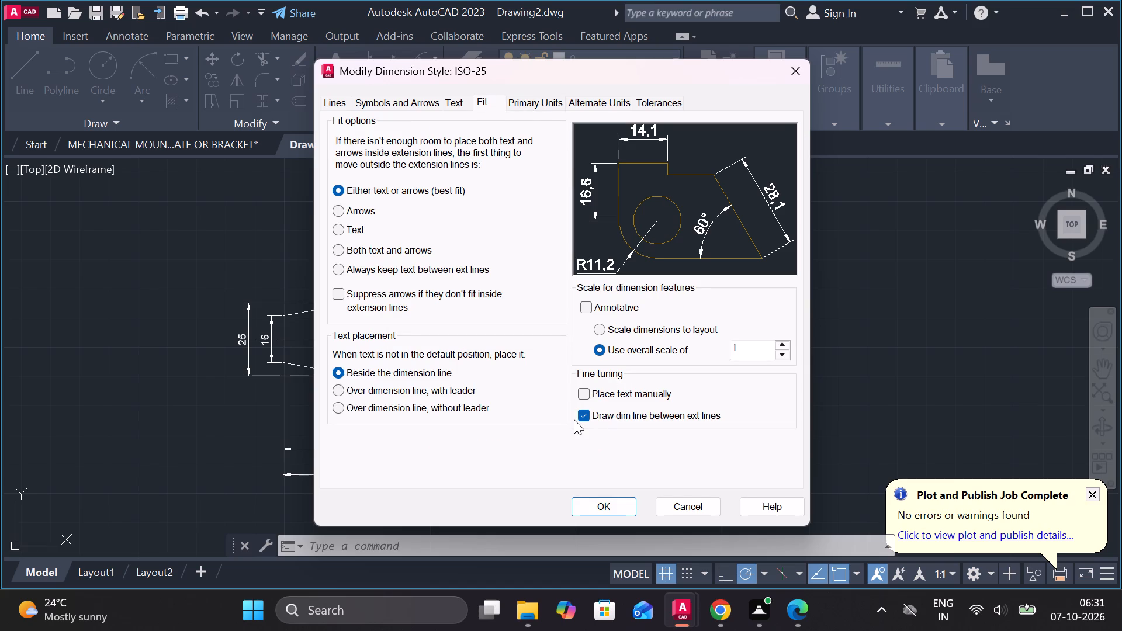
click(578, 414)
click(606, 508)
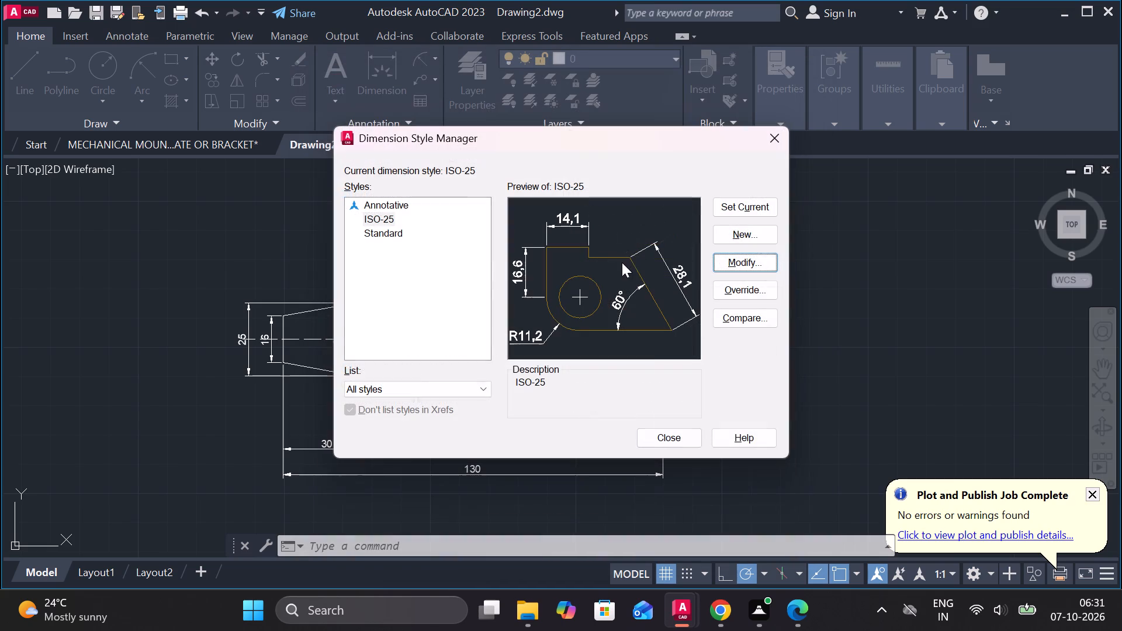
click(747, 211)
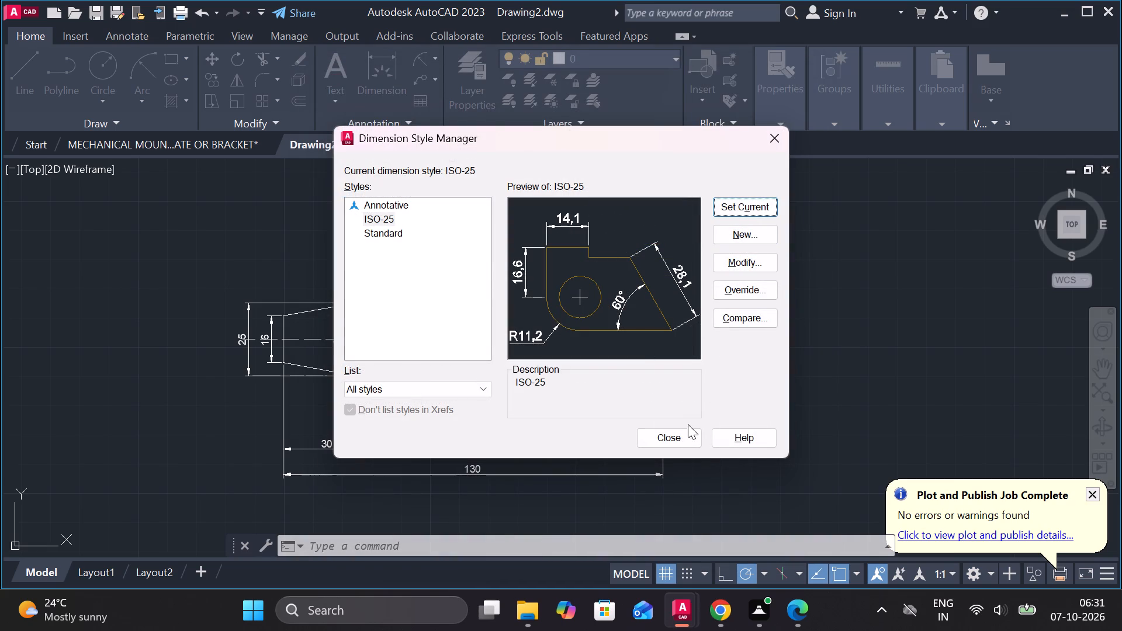
click(666, 442)
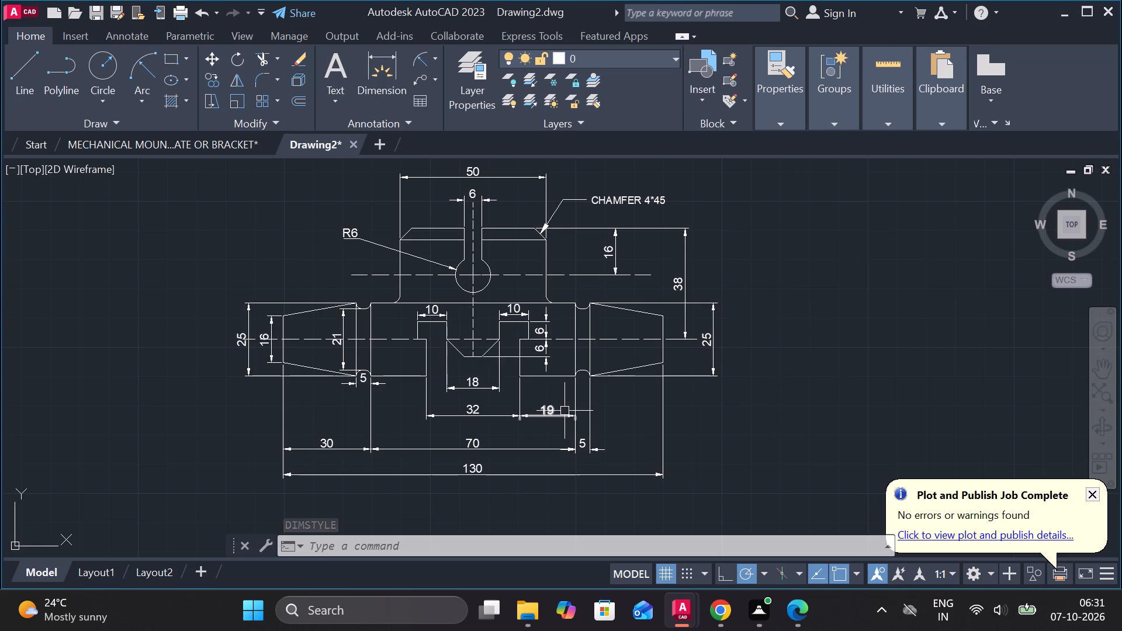
Add a diameter symbol before the 25 in the vertical shaft dimension beyond the right tapered end.
scroll(707, 363, up, 2)
double_click(714, 294)
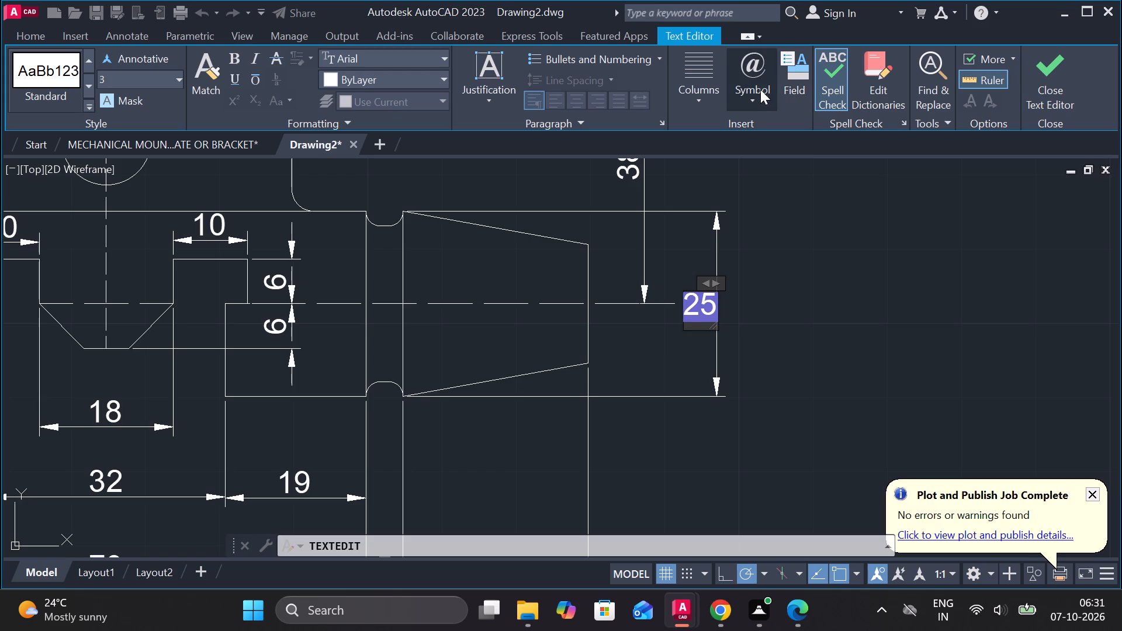
click(757, 88)
click(771, 167)
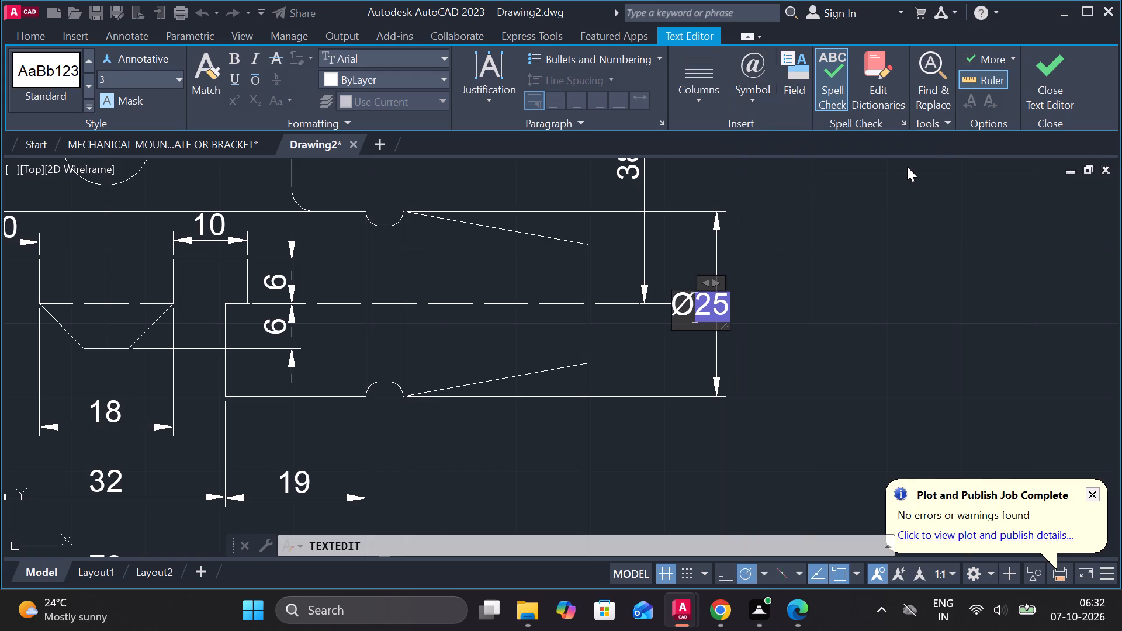
click(1037, 81)
Add diameter symbols before the 25 and the 16 in the two vertical dimensions beside the left tapered end.
scroll(832, 285, down, 1)
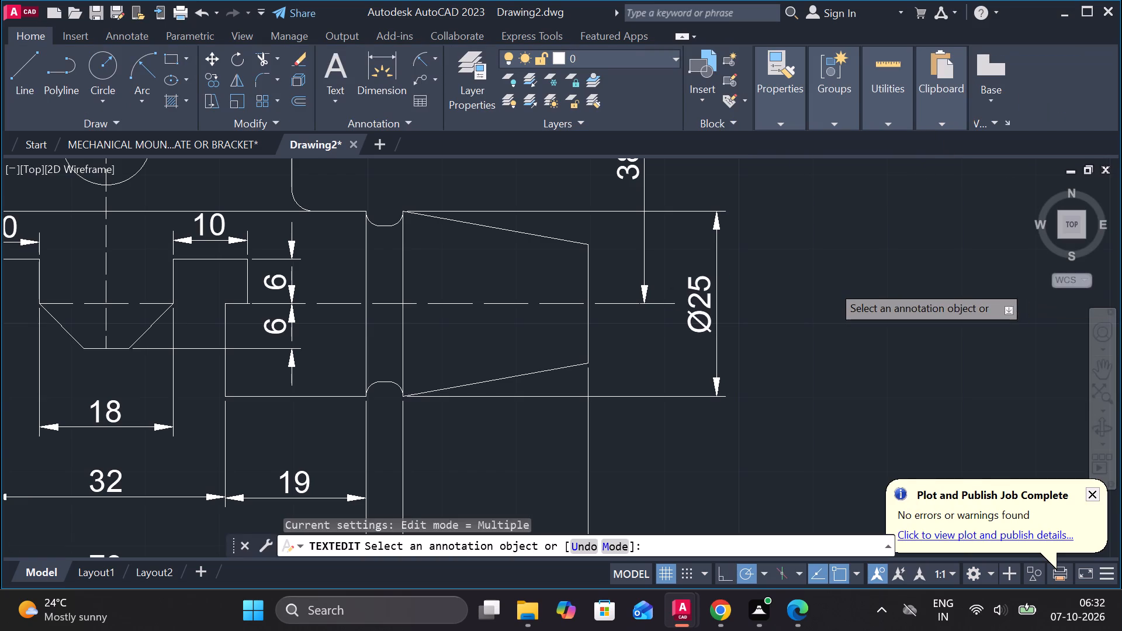
scroll(806, 289, down, 1)
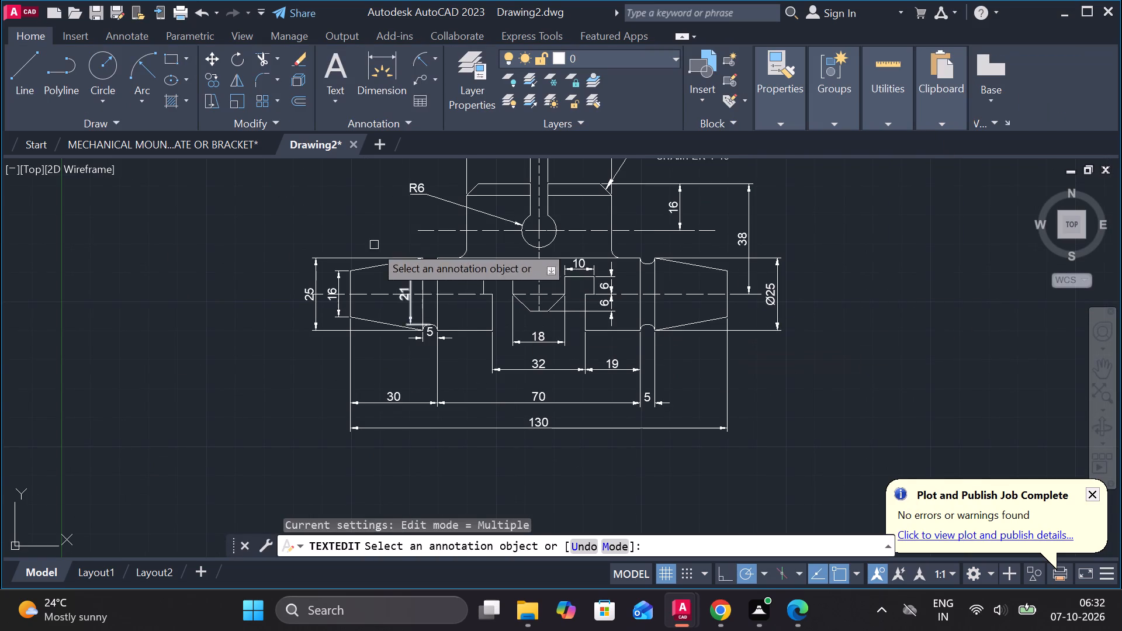
middle_drag(281, 292, 376, 325)
scroll(362, 315, up, 1)
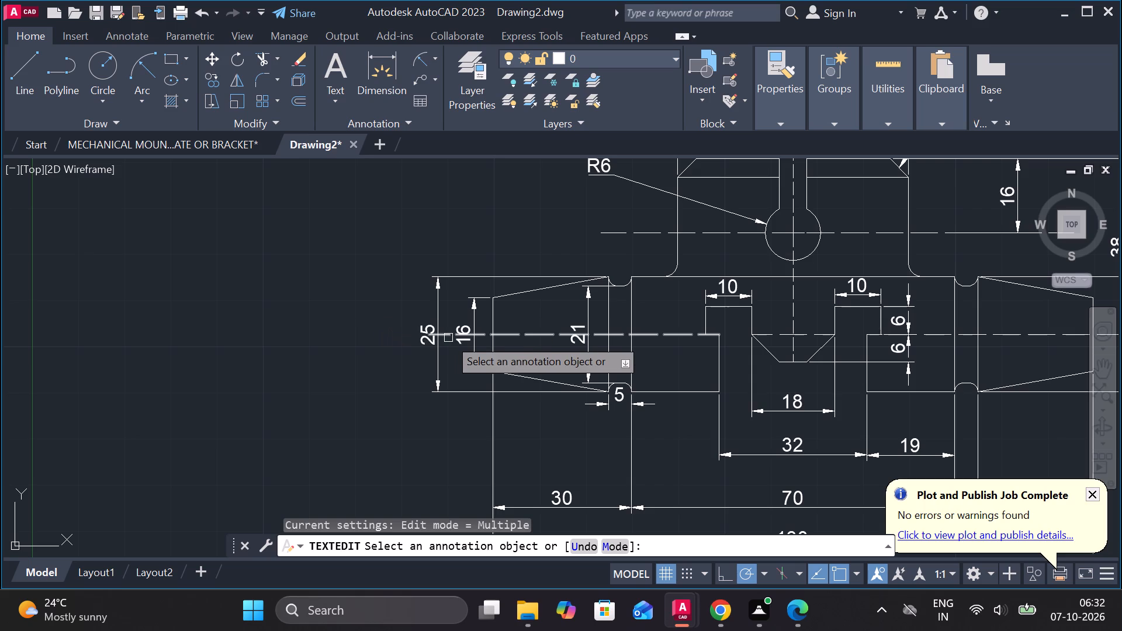
double_click(436, 341)
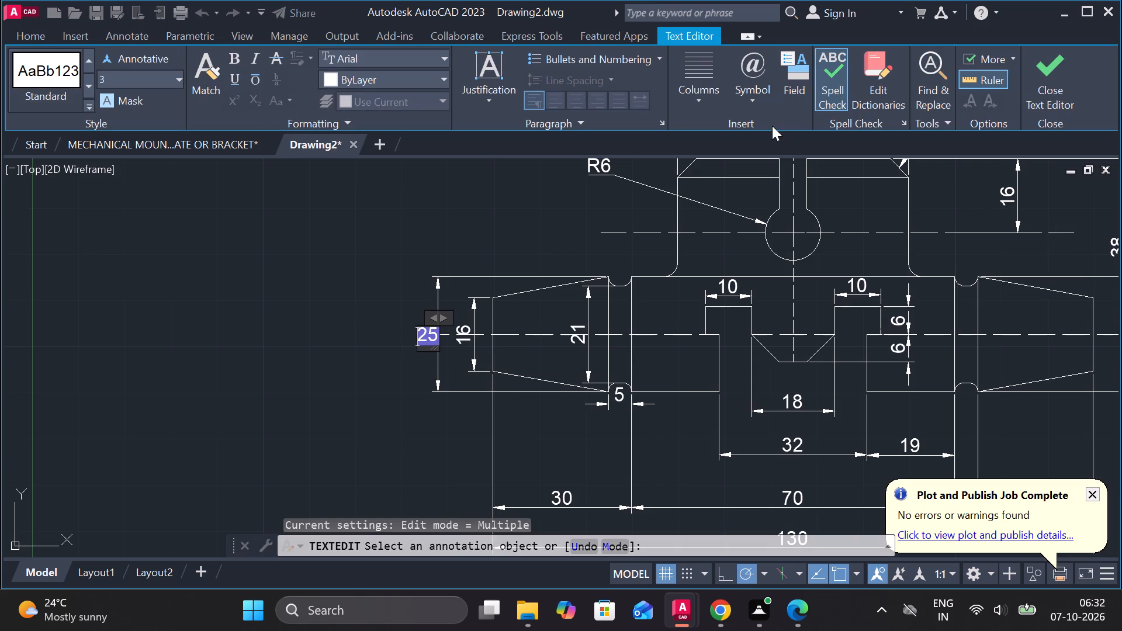
click(757, 95)
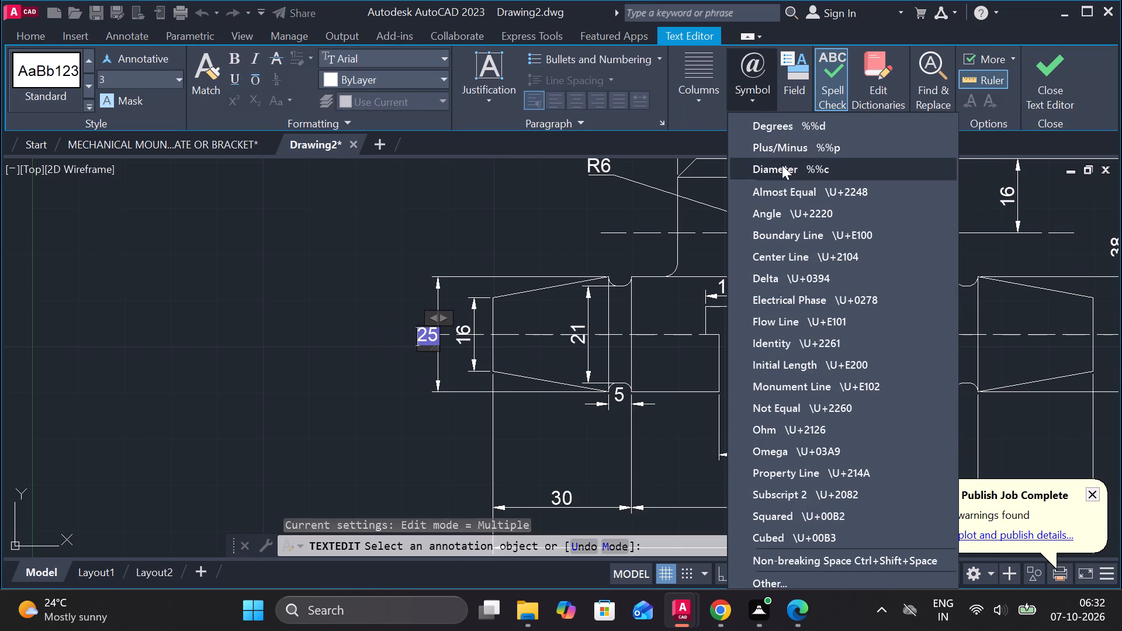
click(782, 165)
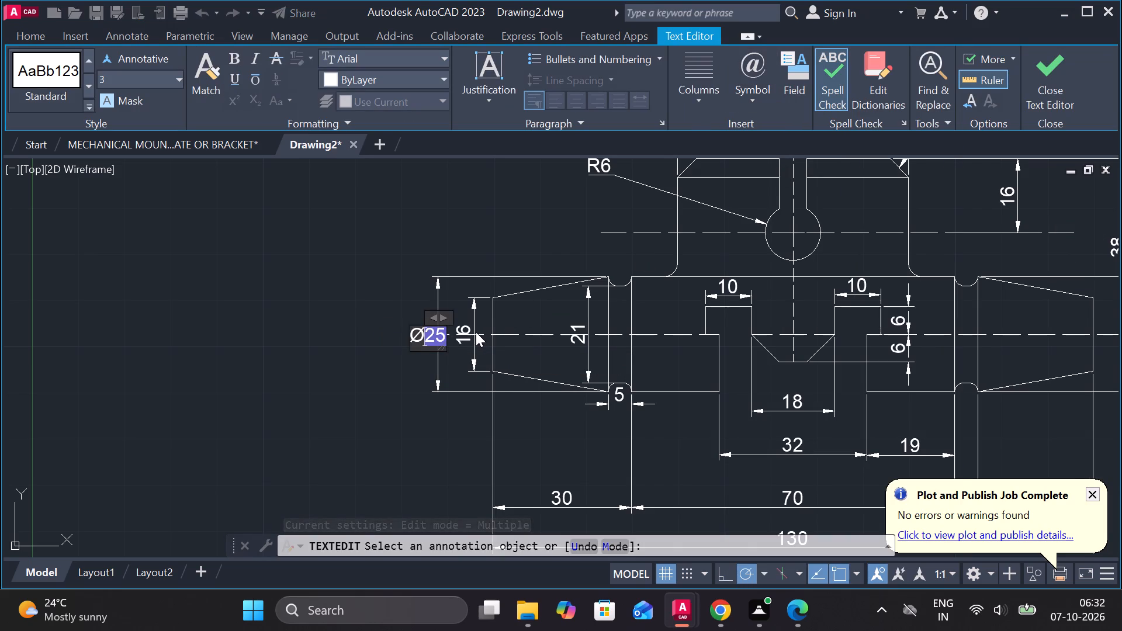
triple_click(473, 334)
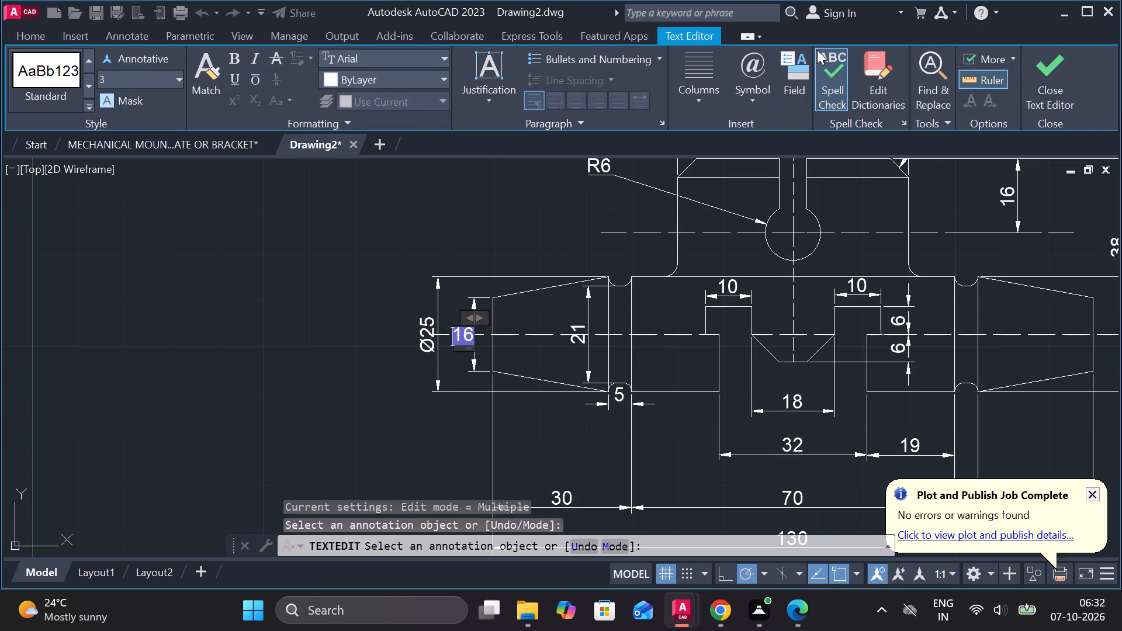
click(750, 66)
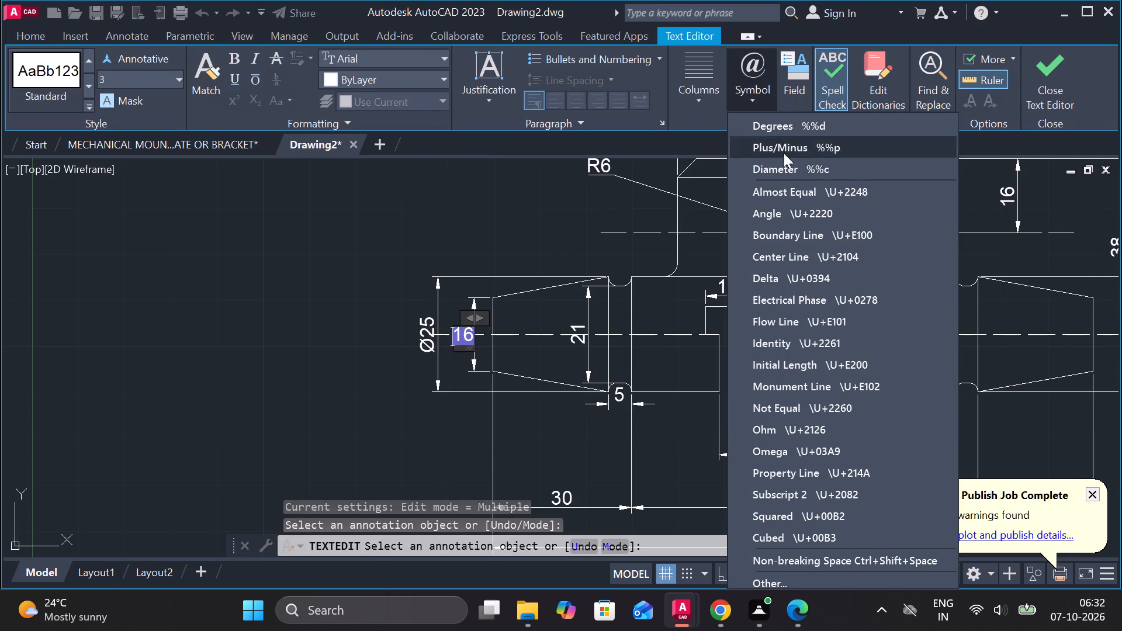
click(784, 162)
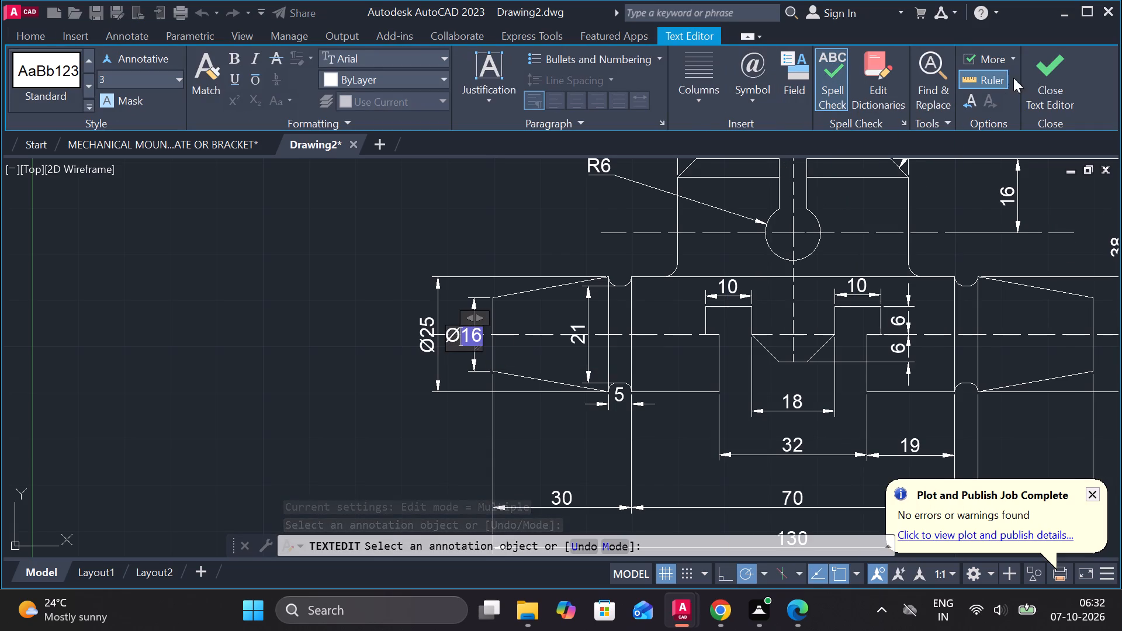
click(1041, 75)
Add a diameter symbol before the 21 in the vertical dimension of the left neck.
scroll(577, 338, up, 1)
double_click(576, 338)
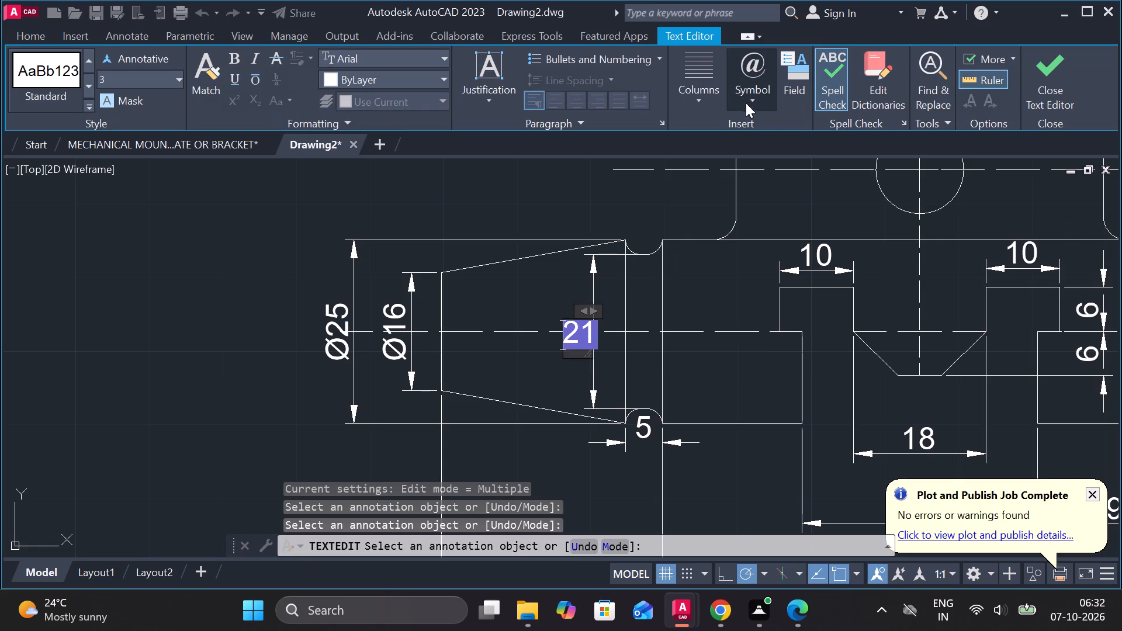
click(746, 74)
click(771, 169)
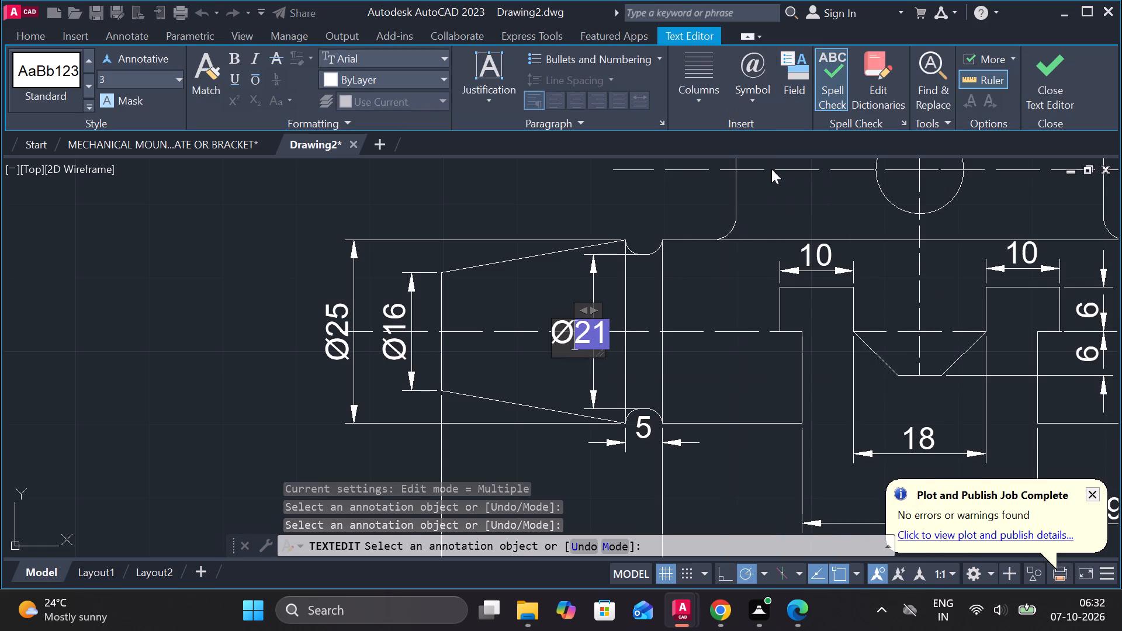
click(1055, 85)
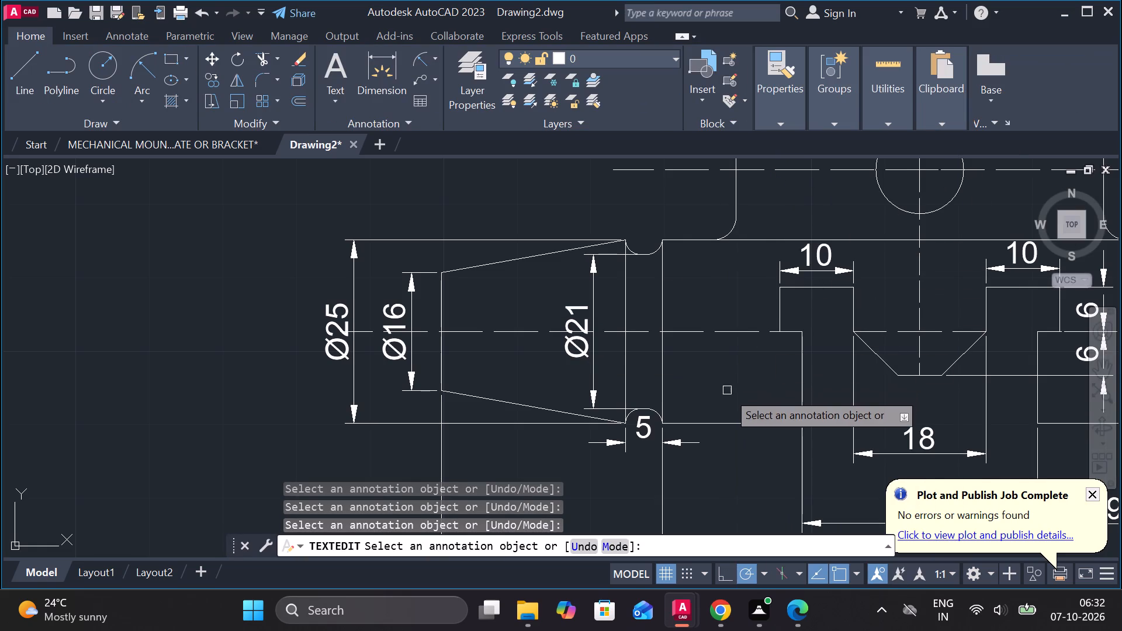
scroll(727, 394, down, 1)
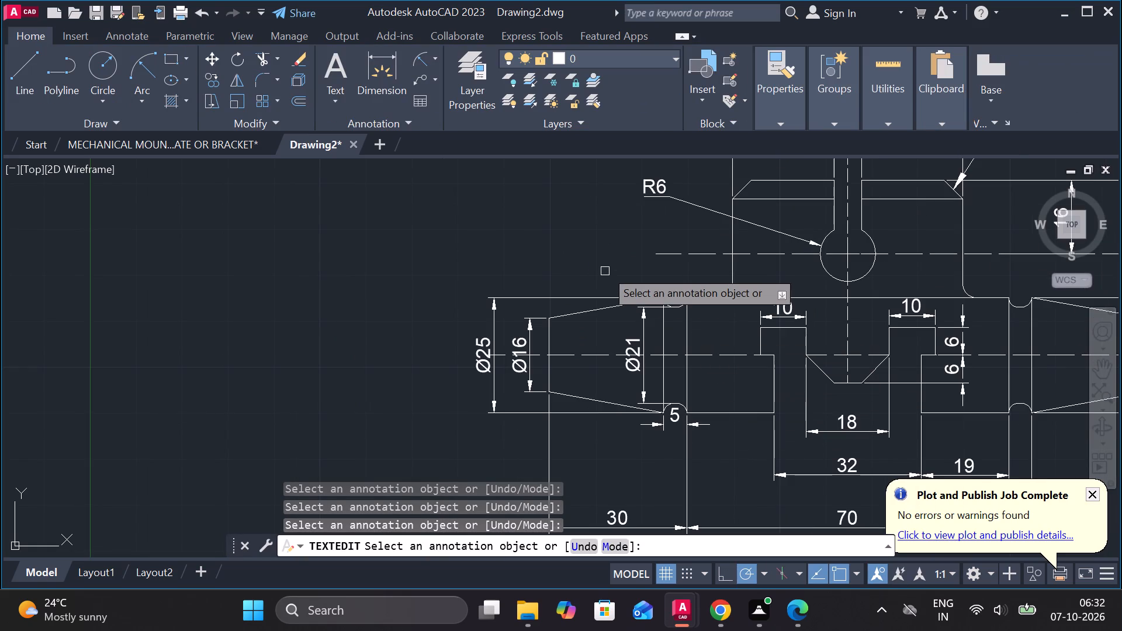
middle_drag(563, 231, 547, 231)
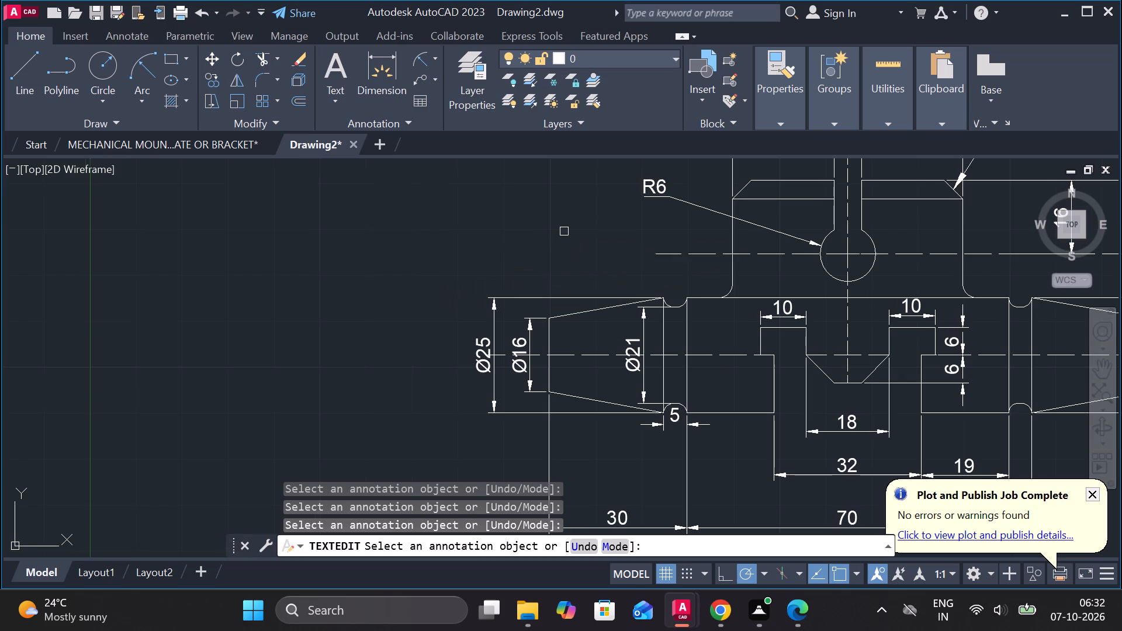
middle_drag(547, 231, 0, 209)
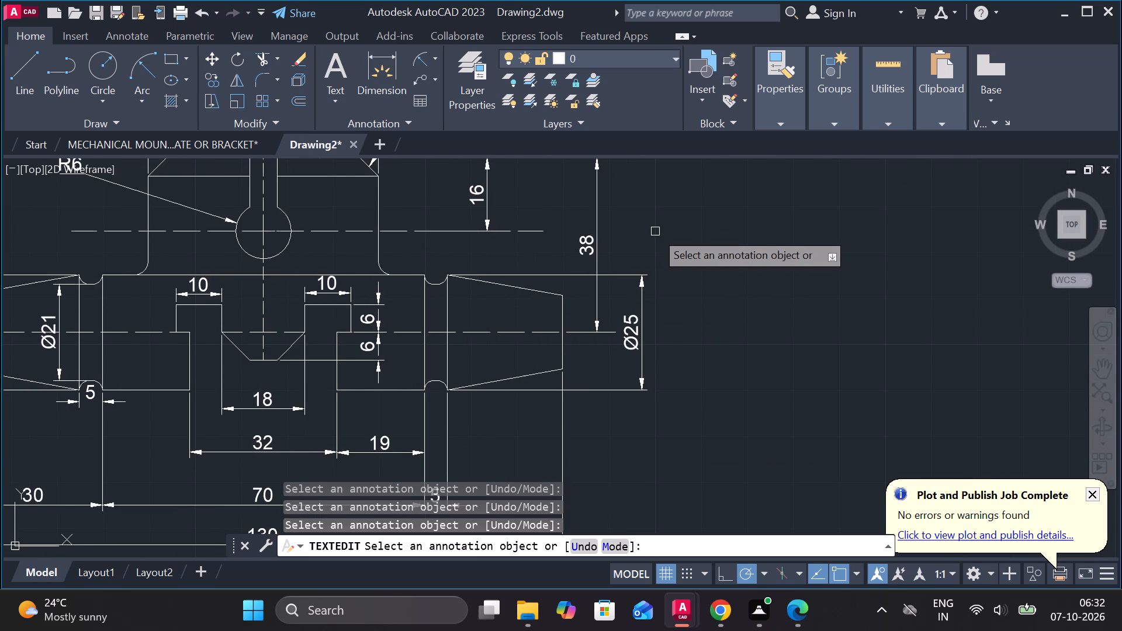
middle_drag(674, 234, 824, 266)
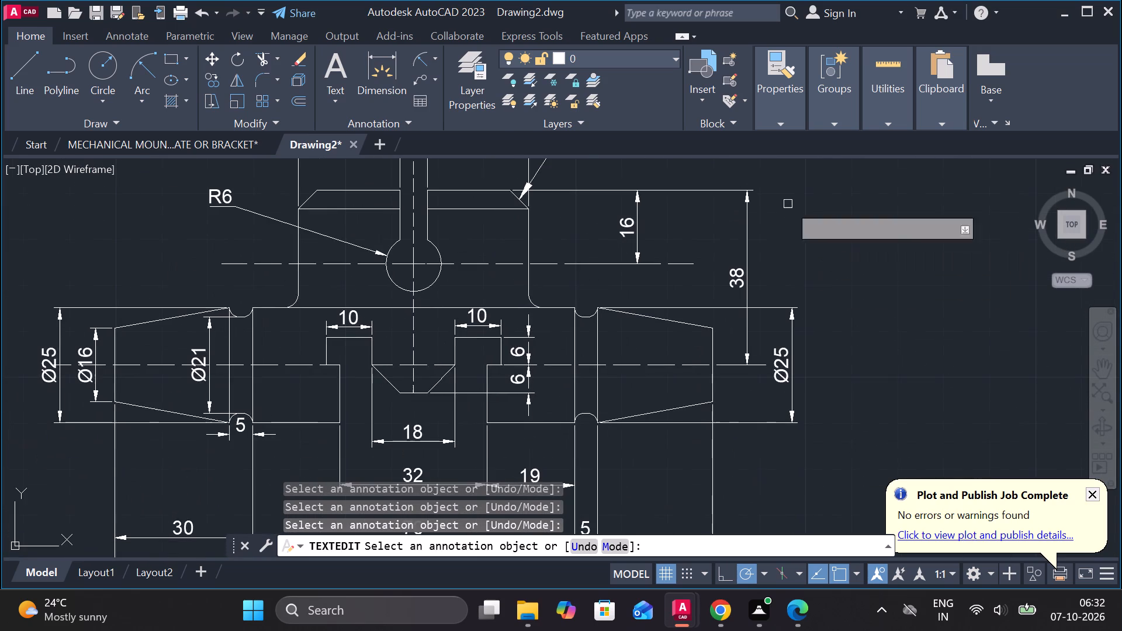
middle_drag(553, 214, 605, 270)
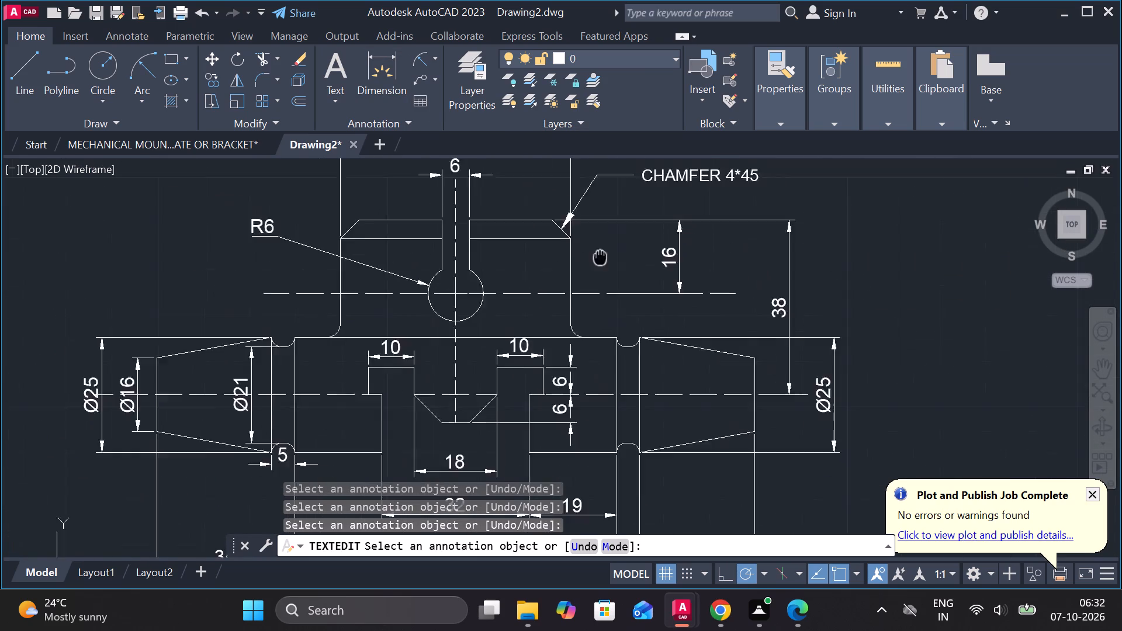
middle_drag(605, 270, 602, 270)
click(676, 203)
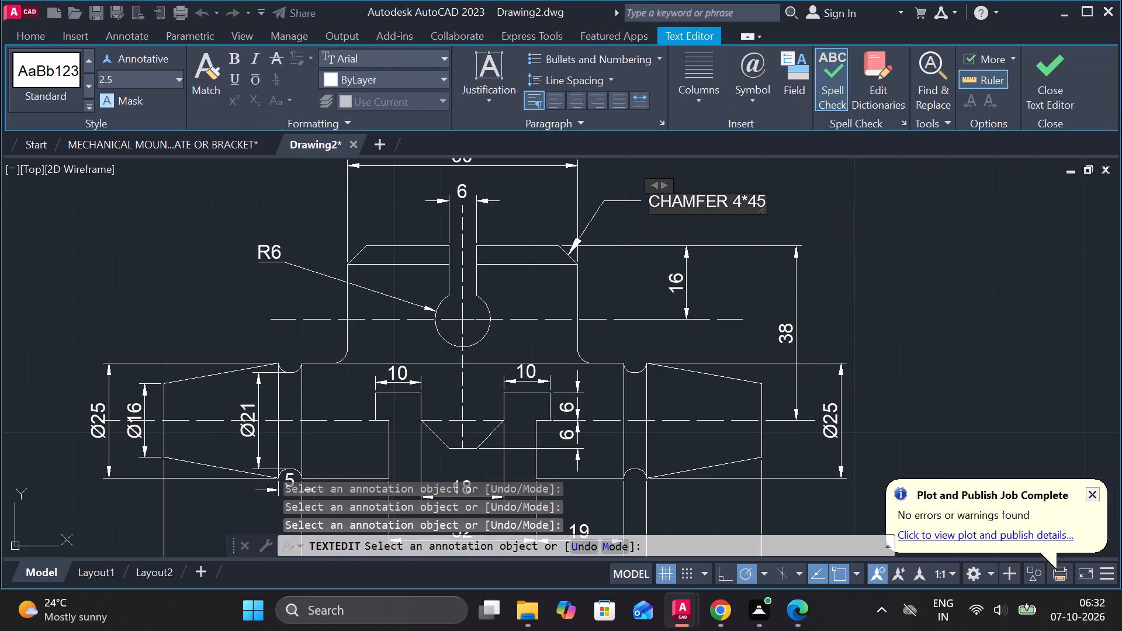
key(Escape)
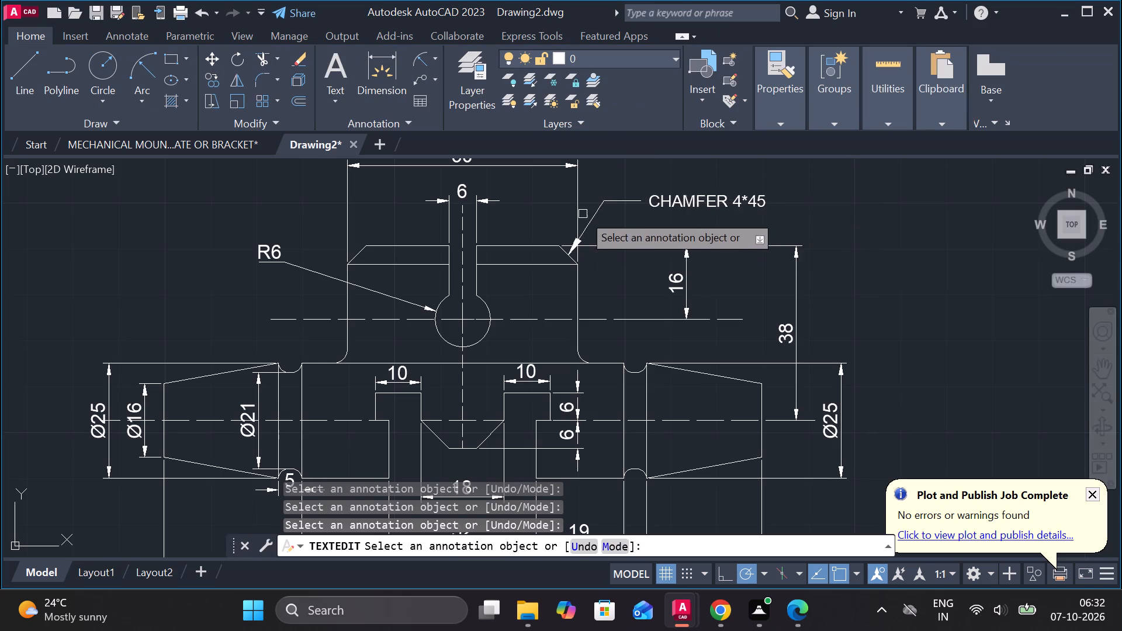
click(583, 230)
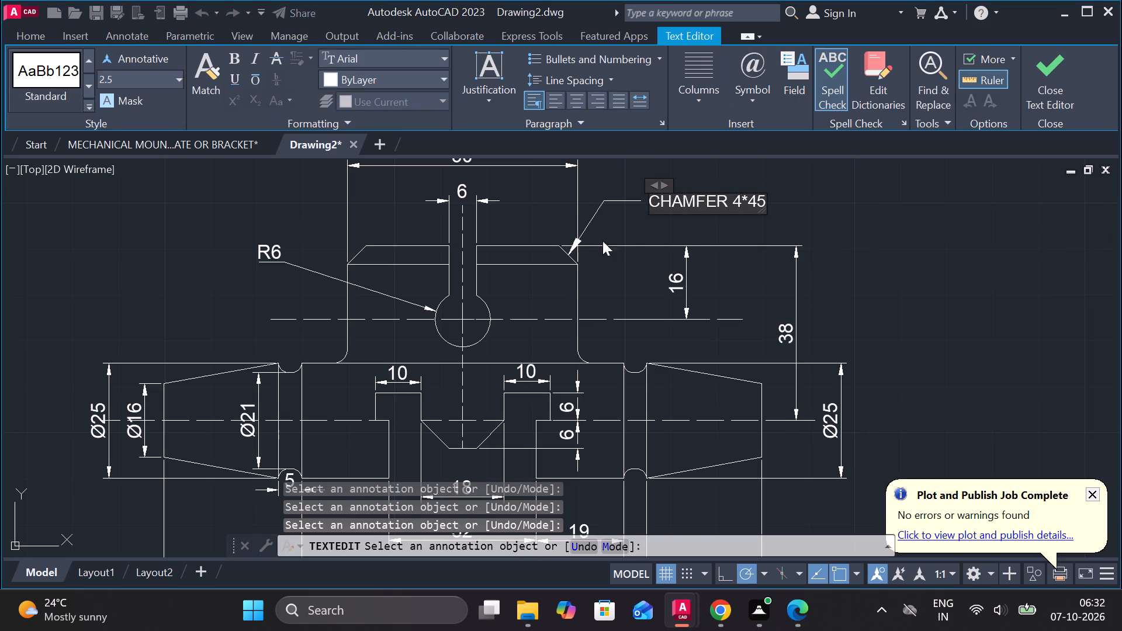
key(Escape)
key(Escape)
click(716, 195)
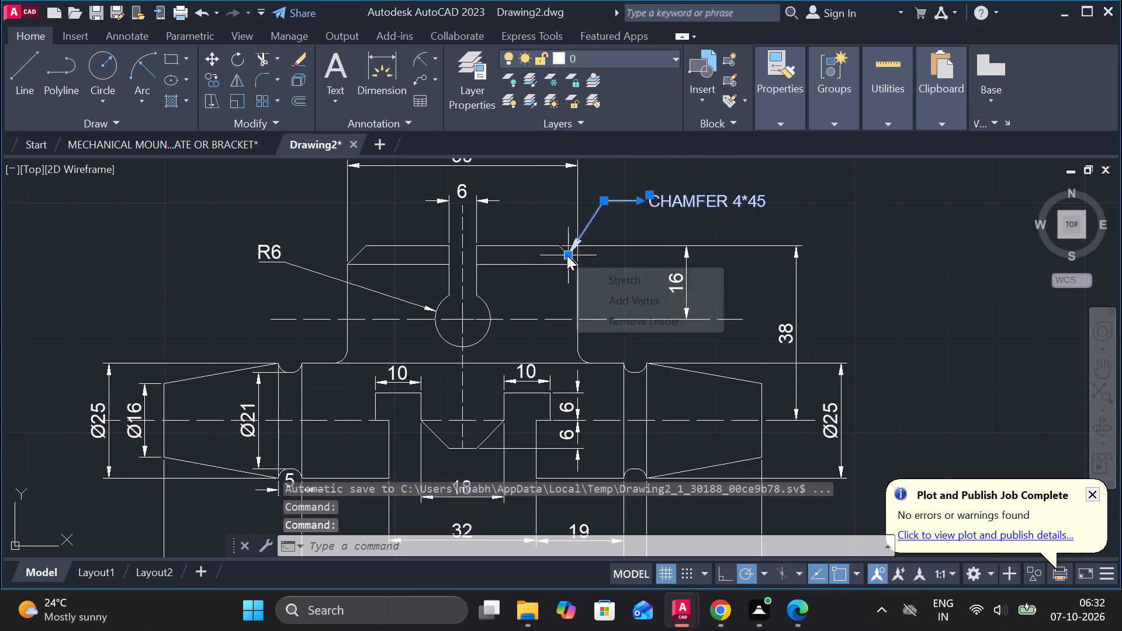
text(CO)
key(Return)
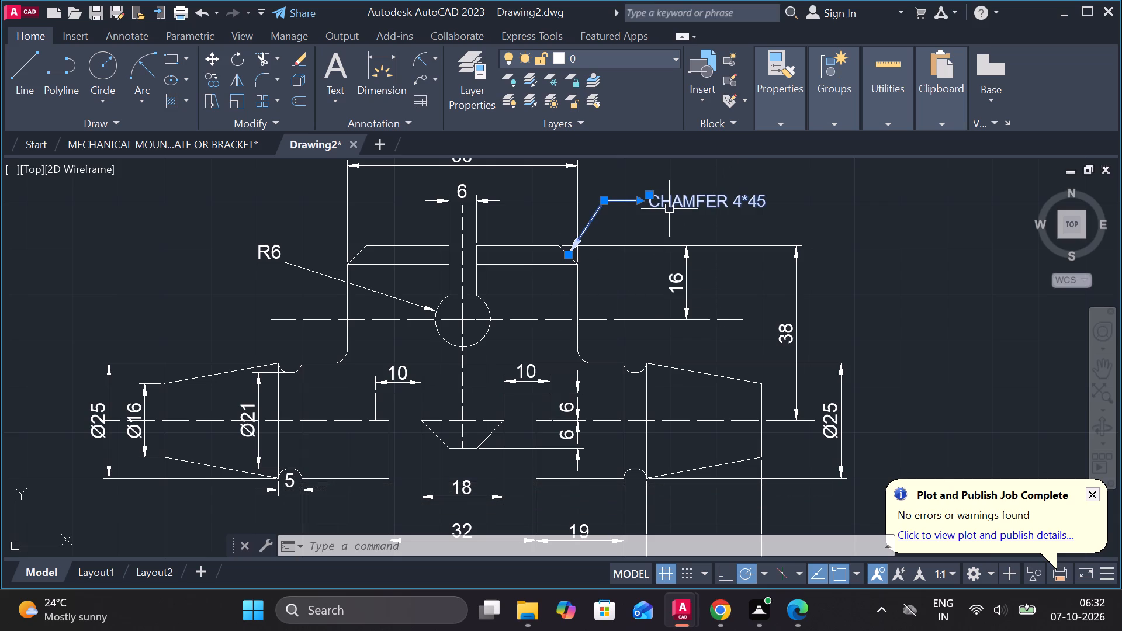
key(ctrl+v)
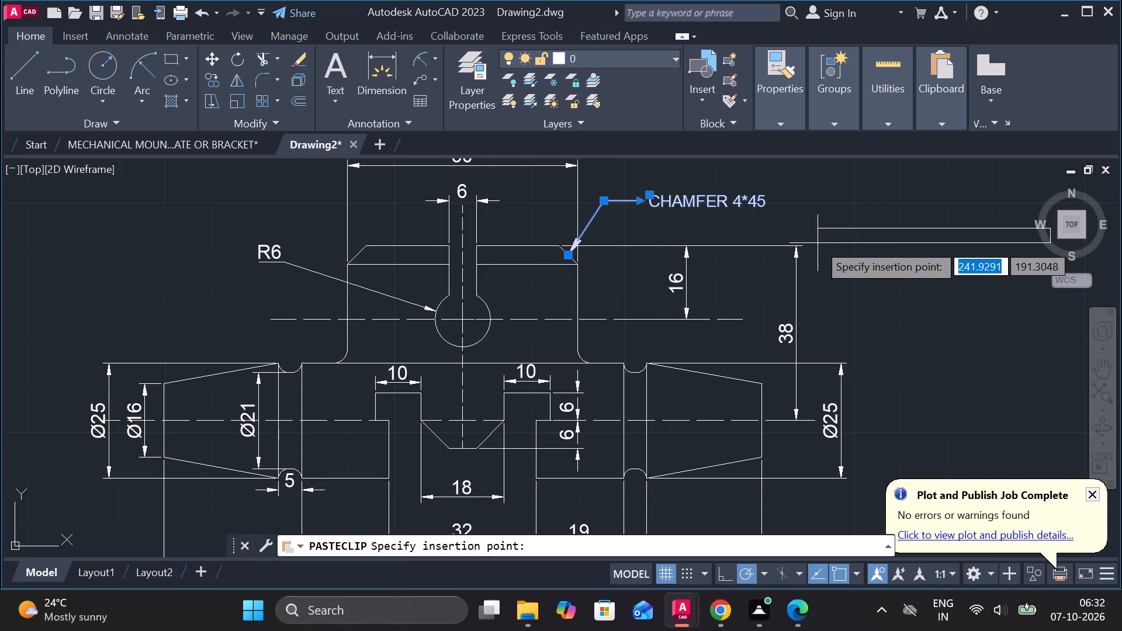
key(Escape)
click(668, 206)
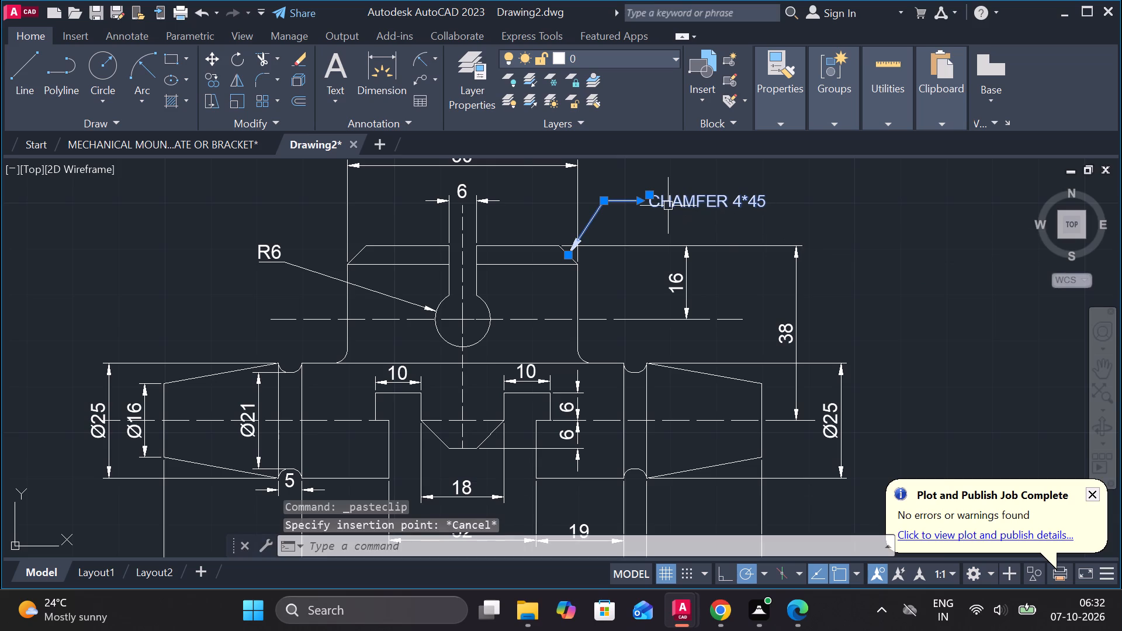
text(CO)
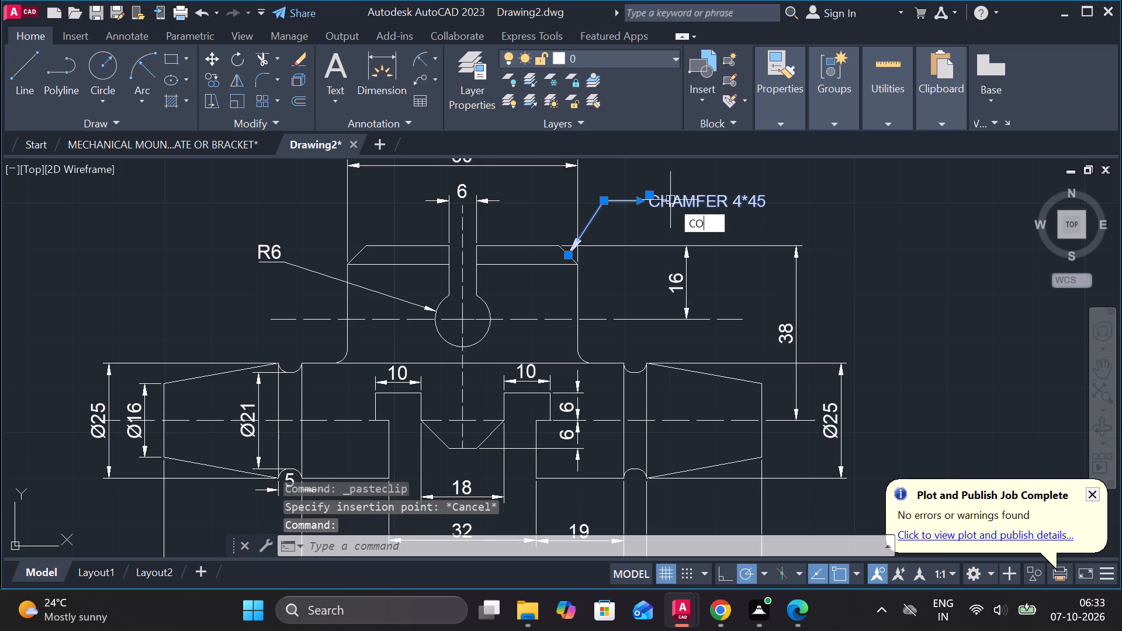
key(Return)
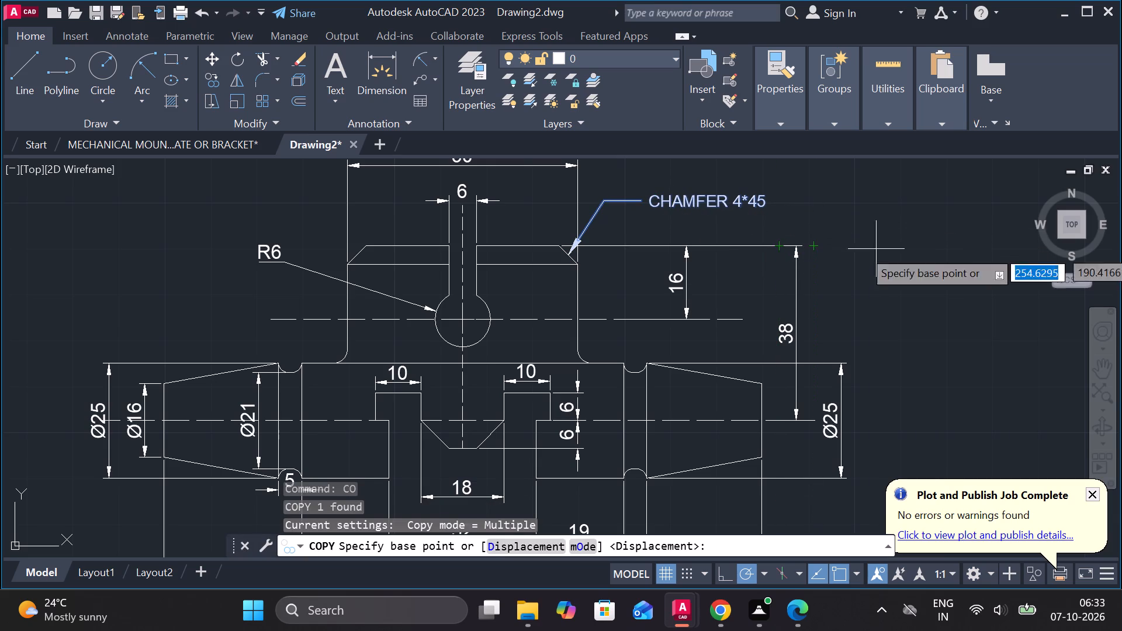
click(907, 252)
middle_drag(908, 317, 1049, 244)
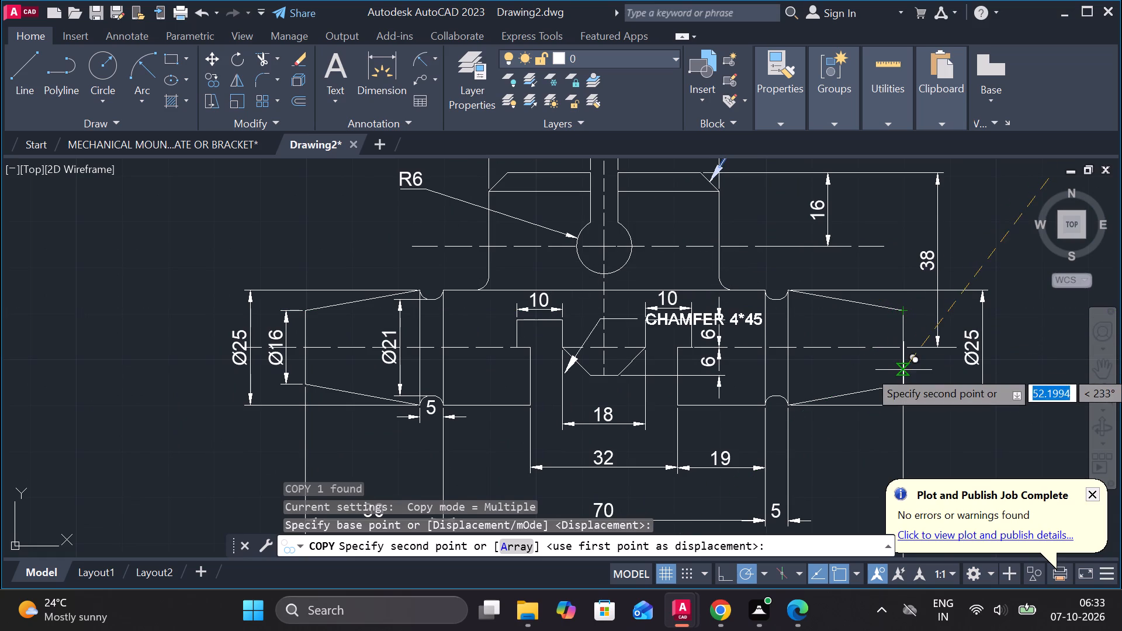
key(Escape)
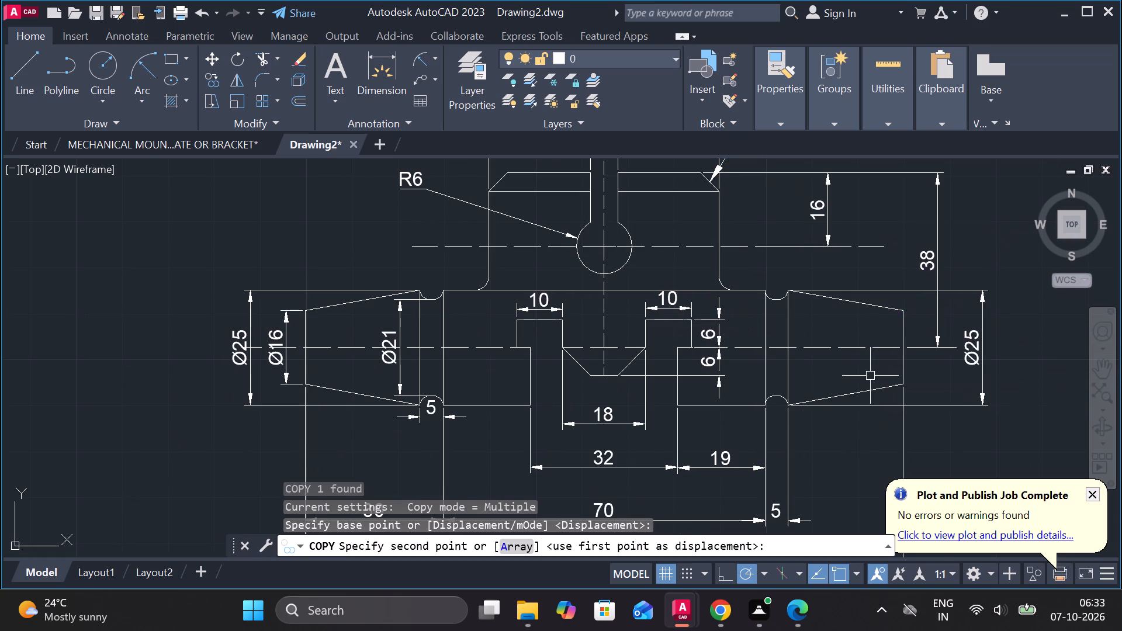
Place a multileader pointing at the left sloped edge of the central V-shaped slot, with its landing below the profile.
click(410, 79)
middle_drag(501, 258, 502, 167)
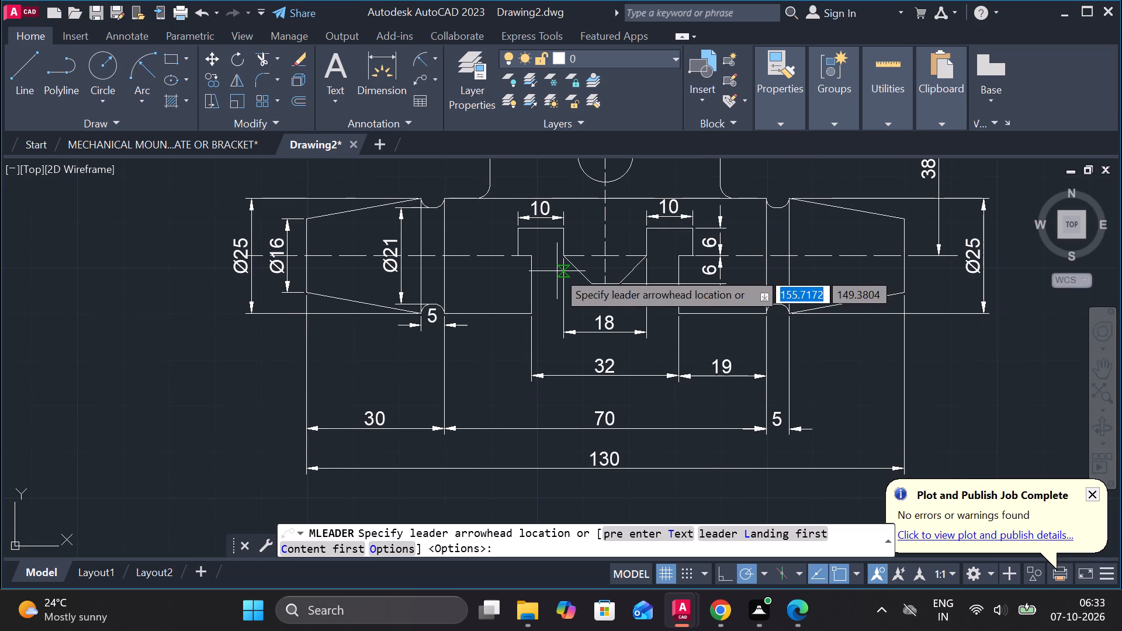
click(579, 274)
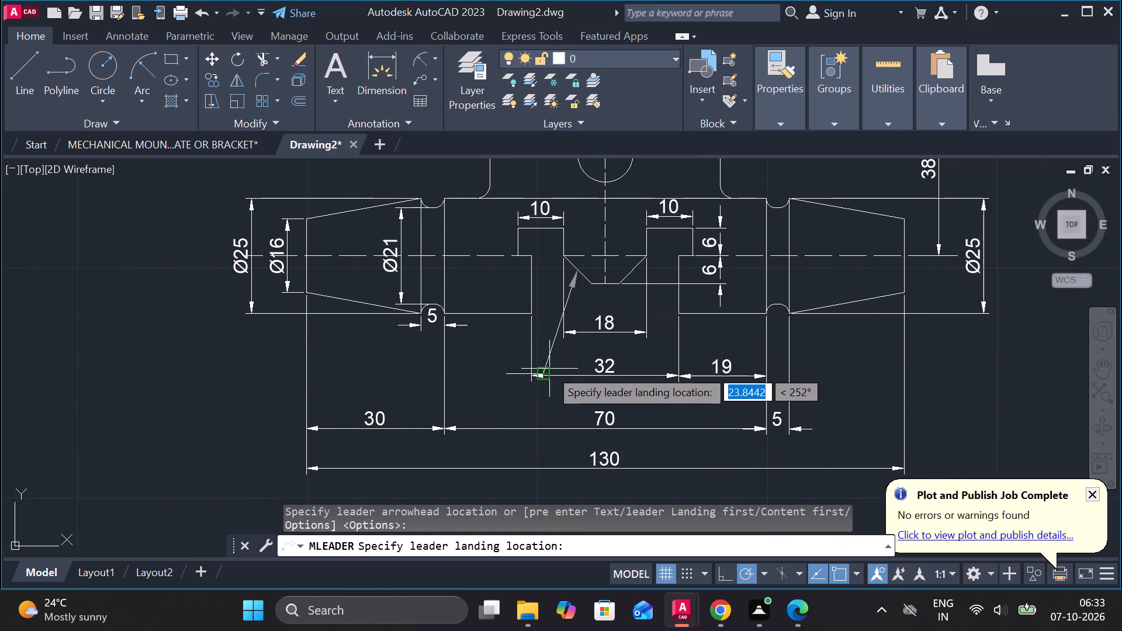
click(553, 407)
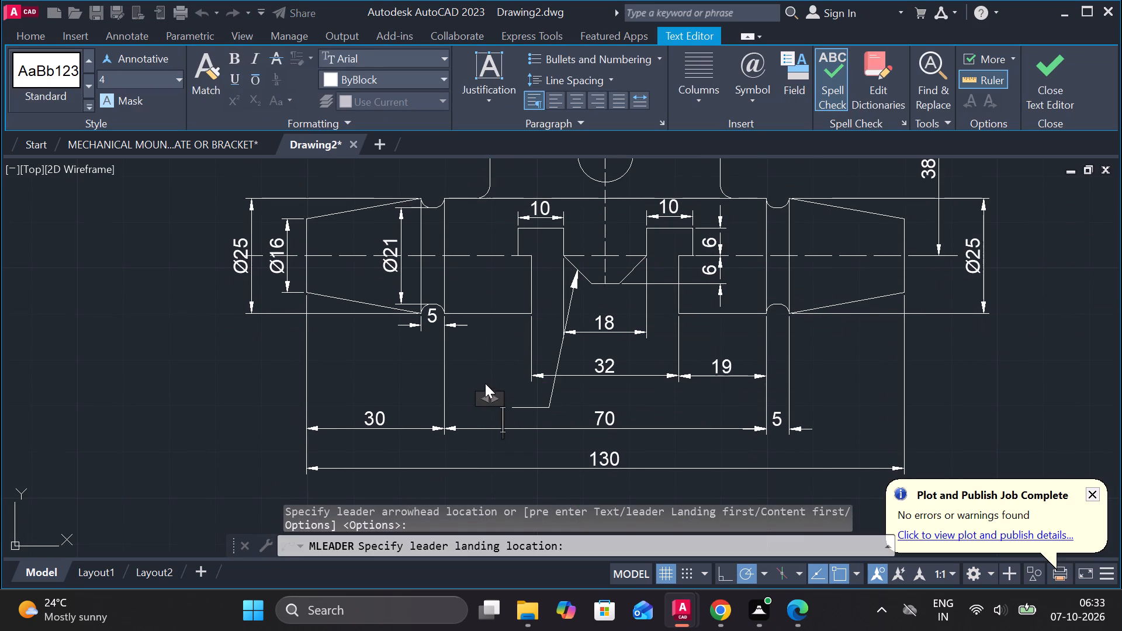
Write the leader note CHAMFER 6*45 with a text height of 2.5.
drag(162, 78, 63, 90)
key(2)
key(period)
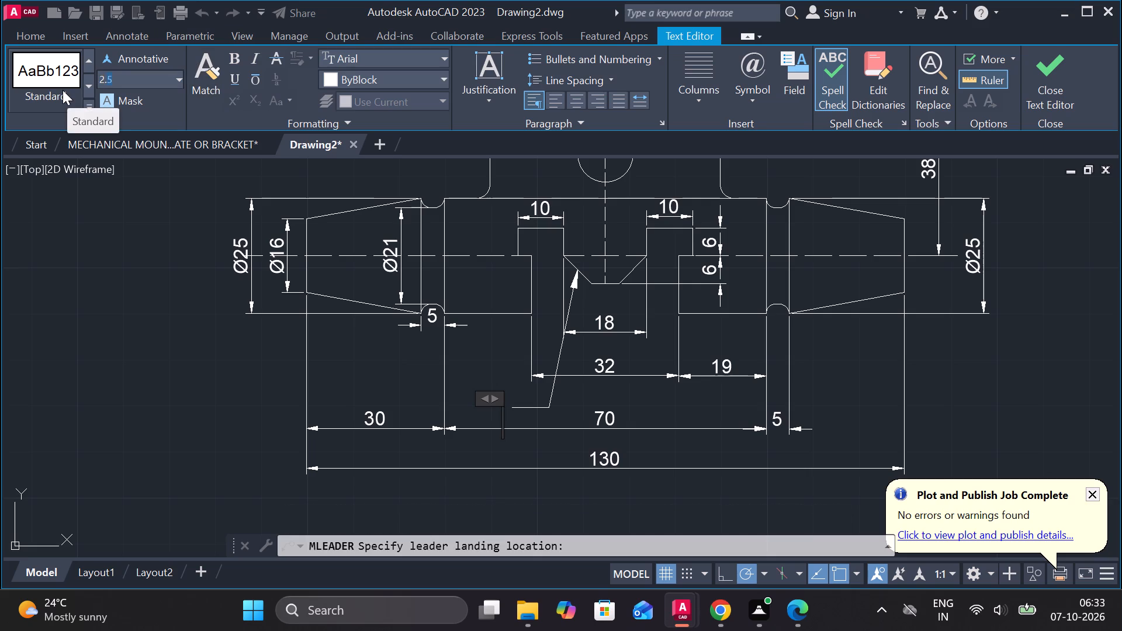
key(5)
key(Return)
key(c)
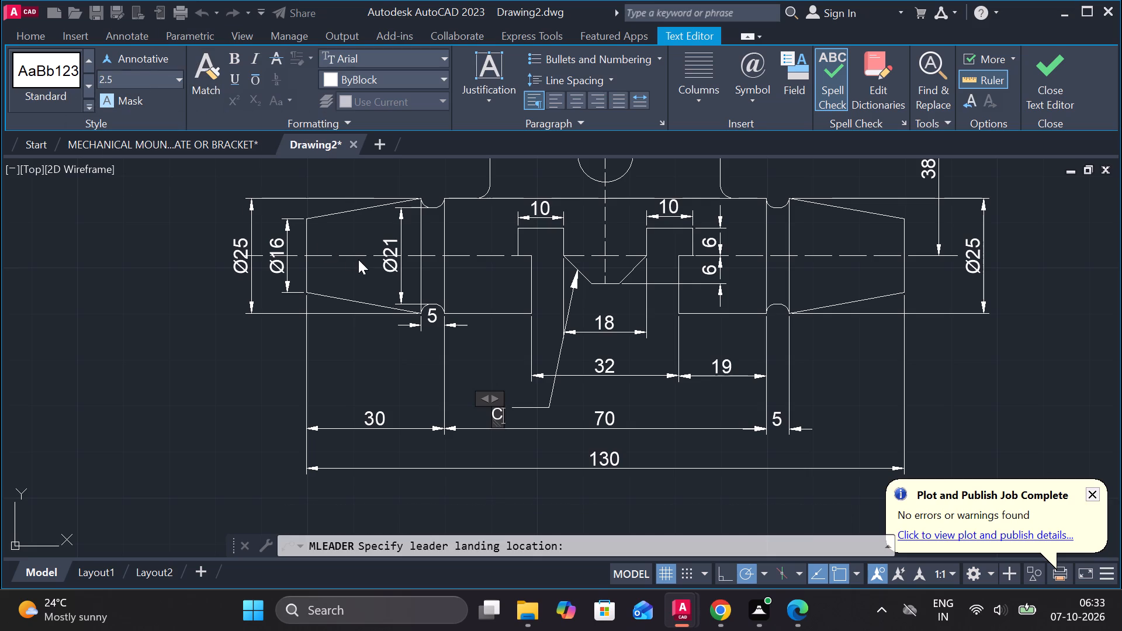
text(HAM)
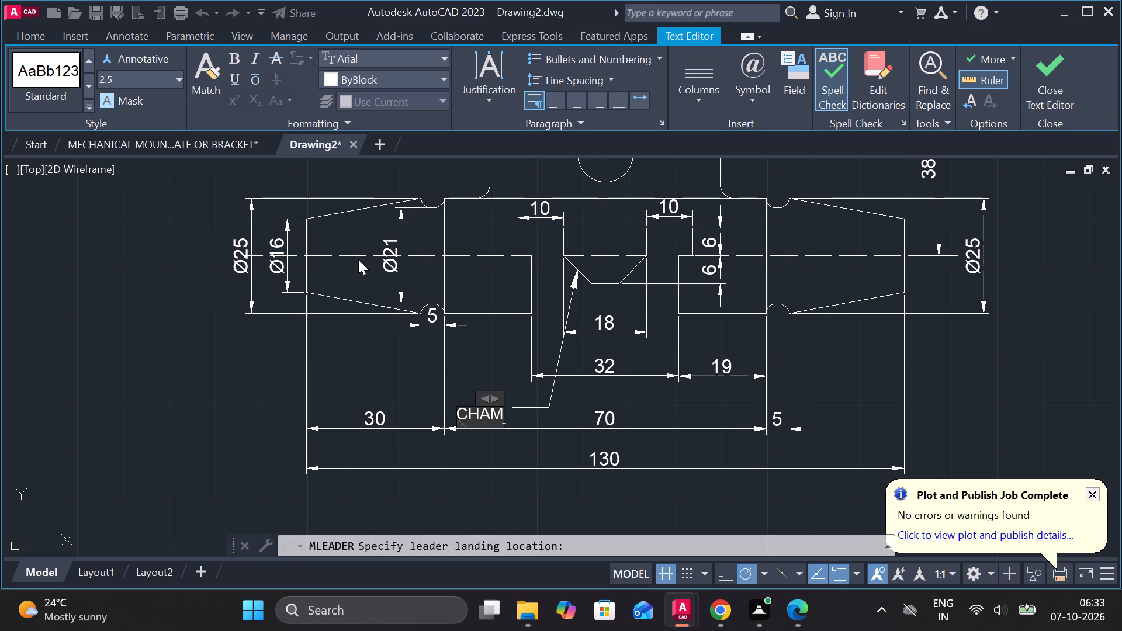
text(FER)
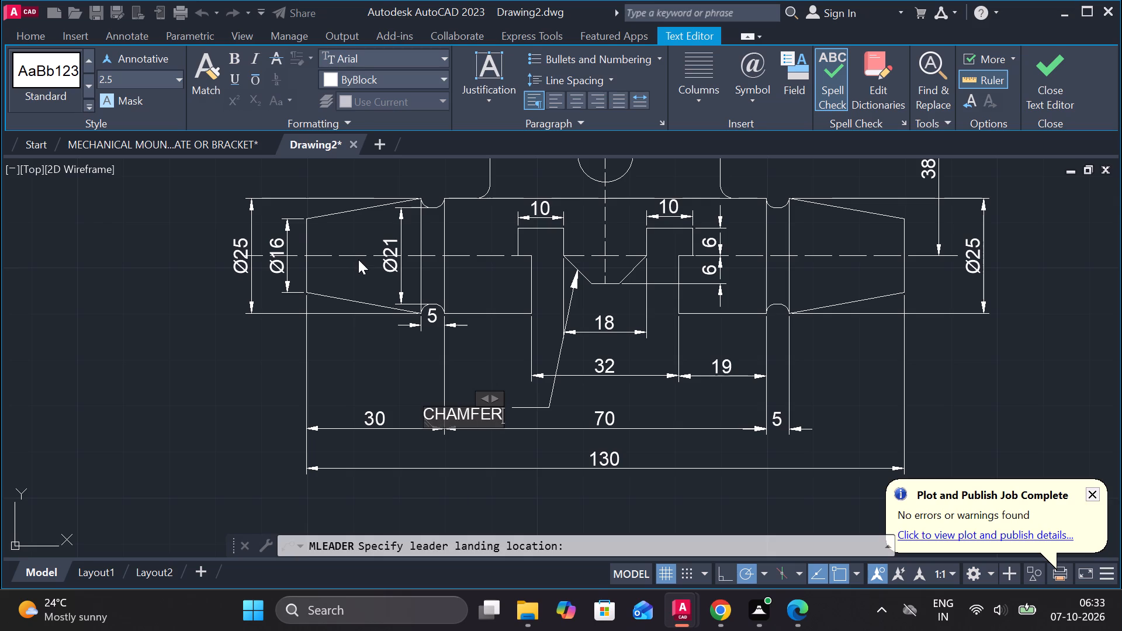
key(space)
text(2)
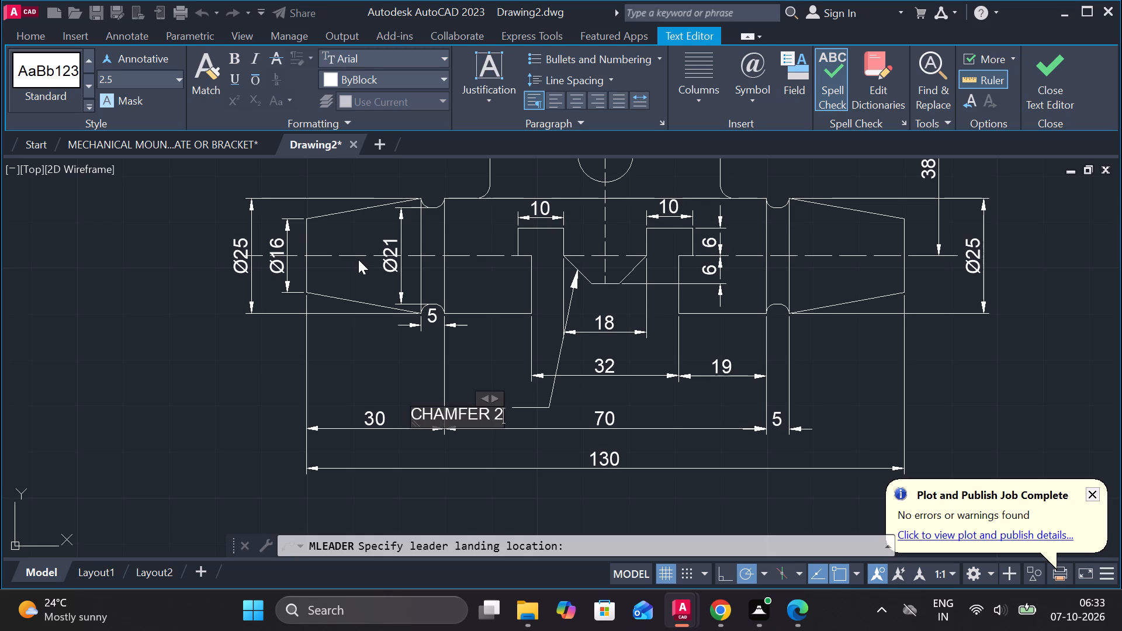
key(8)
key(BackSpace)
key(BackSpace)
key(shift+asterisk)
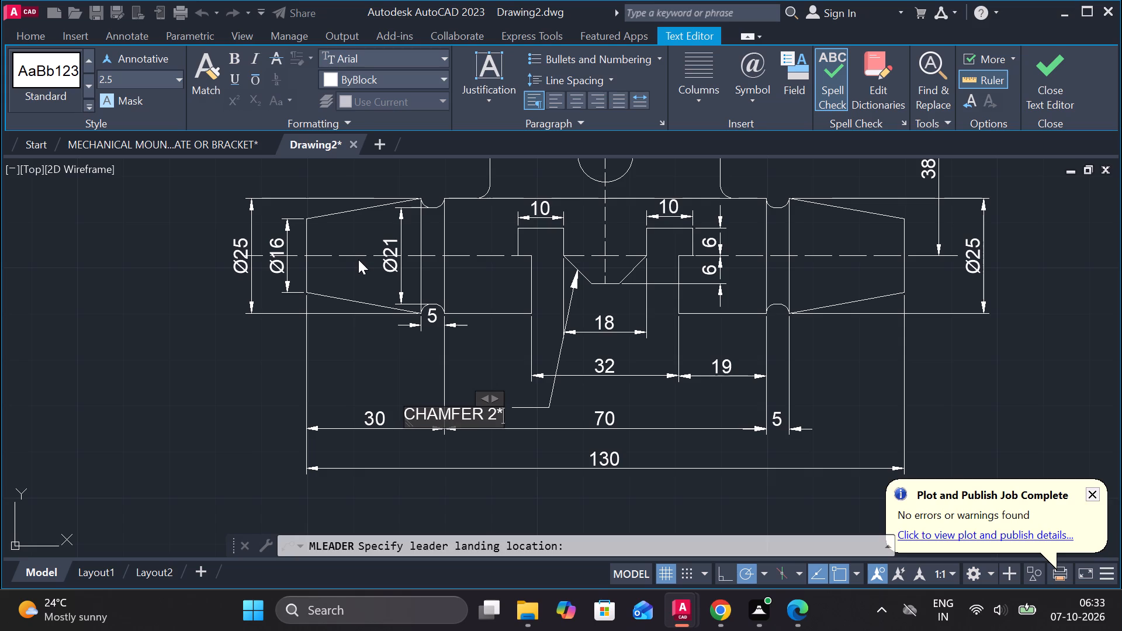
text(45)
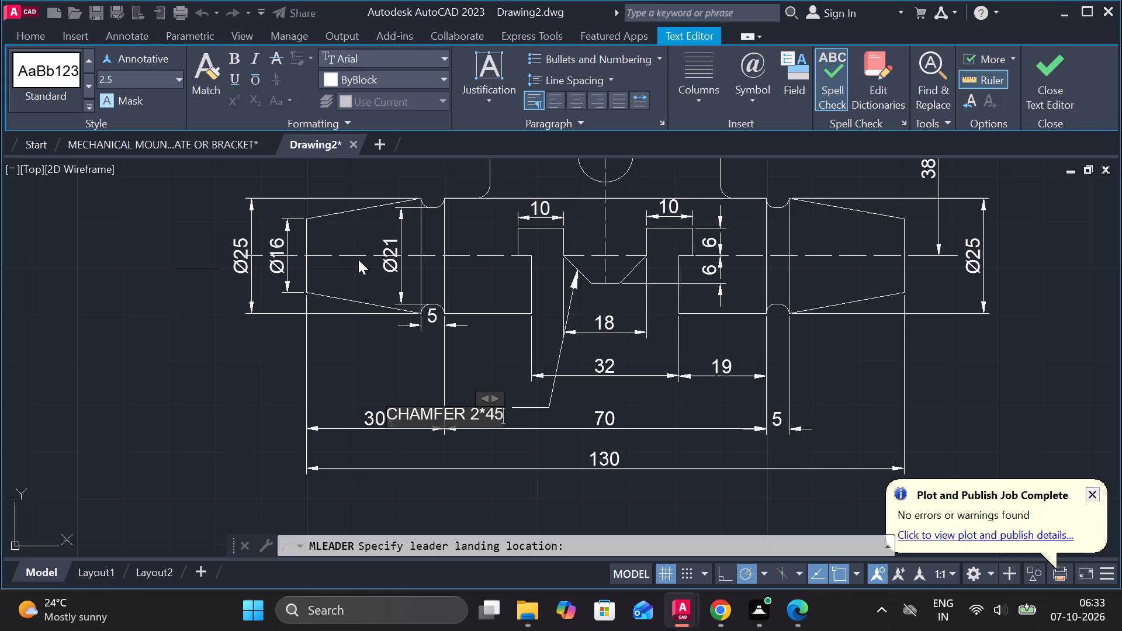
key(Left)
key(Left)
key(Left)
key(BackSpace)
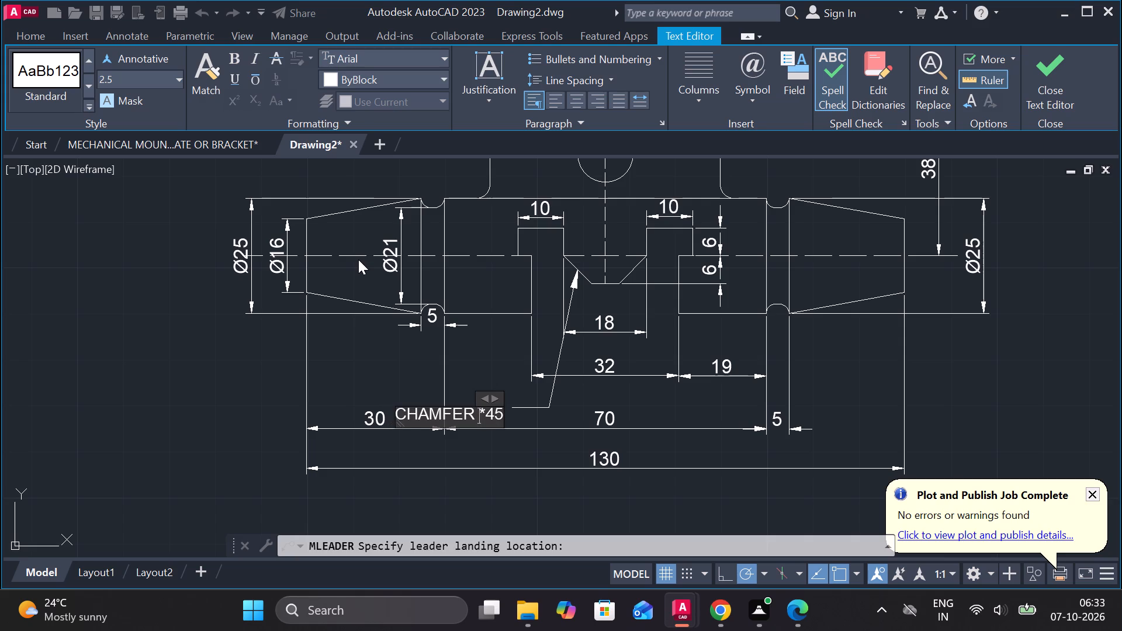
key(6)
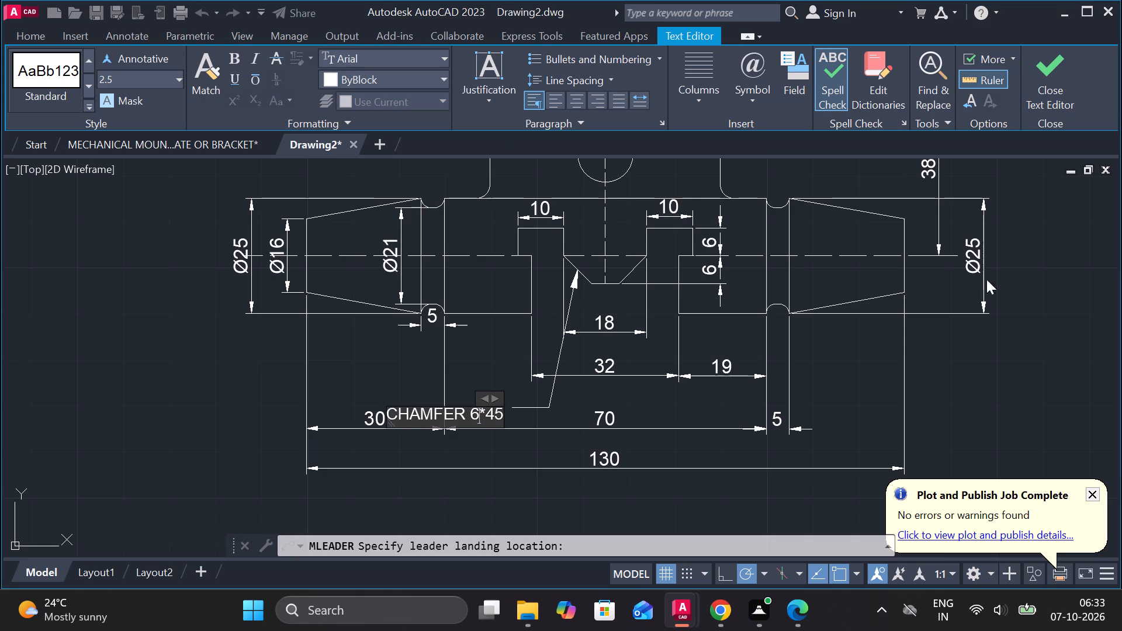
click(1048, 62)
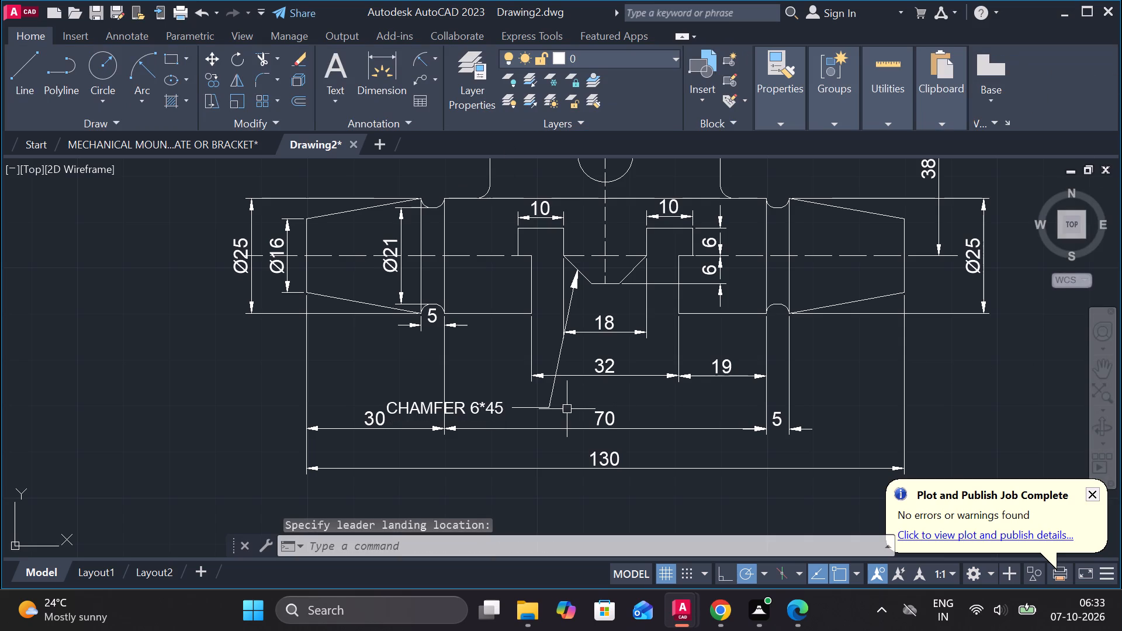
Move the chamfer note's landing up and away from the 32 dimension, clear of the 30 and 70 dimensions.
scroll(566, 409, down, 1)
scroll(566, 409, up, 2)
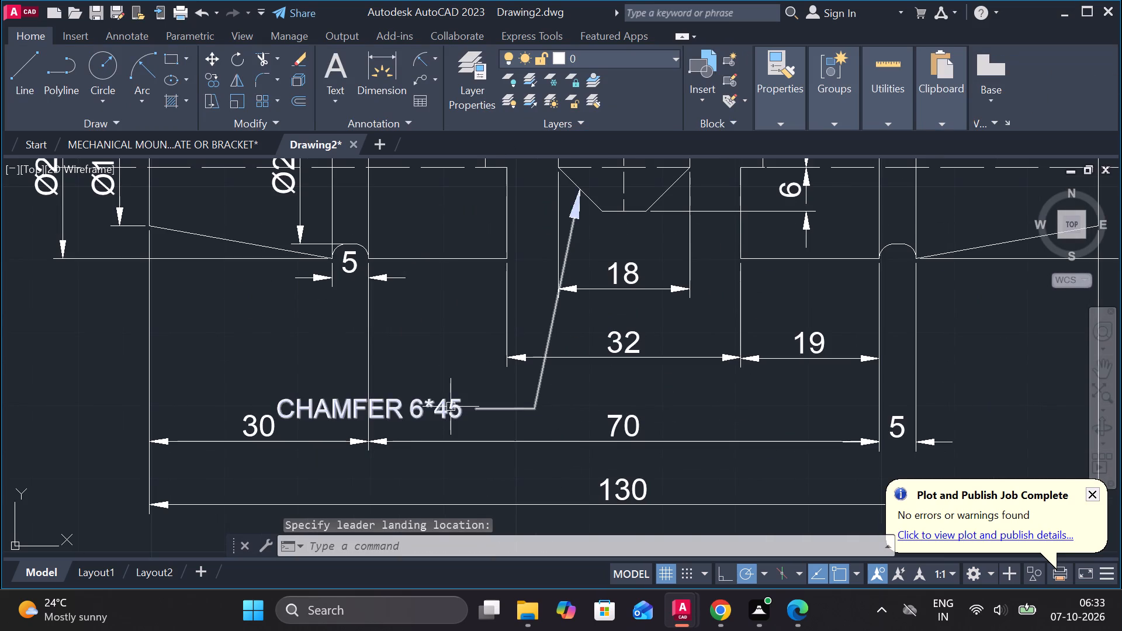
click(451, 407)
click(536, 412)
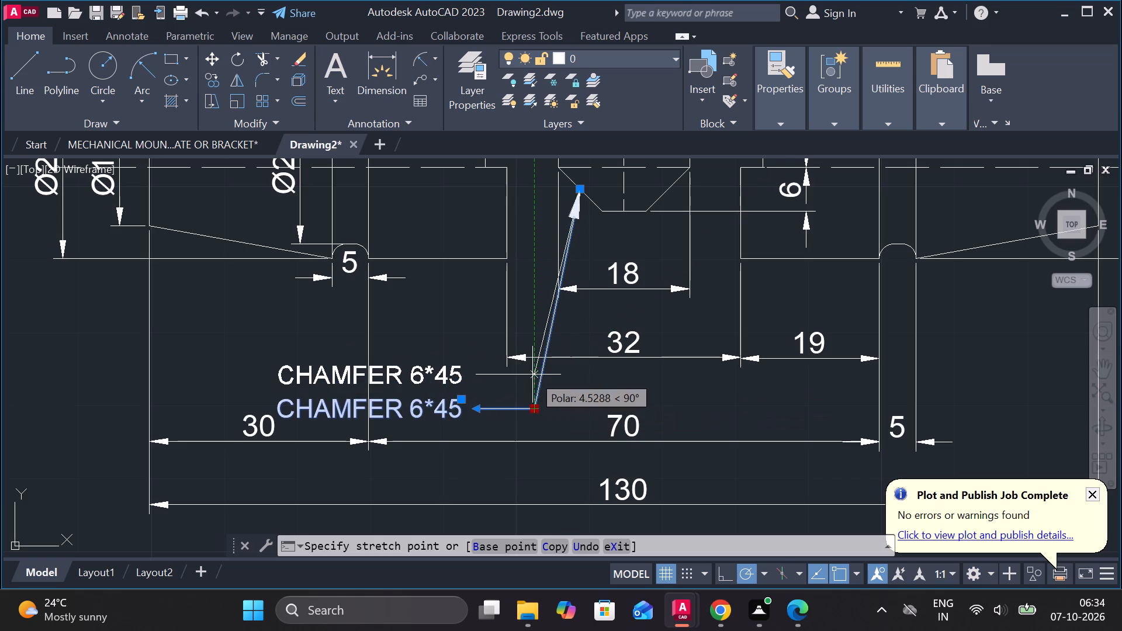
click(483, 314)
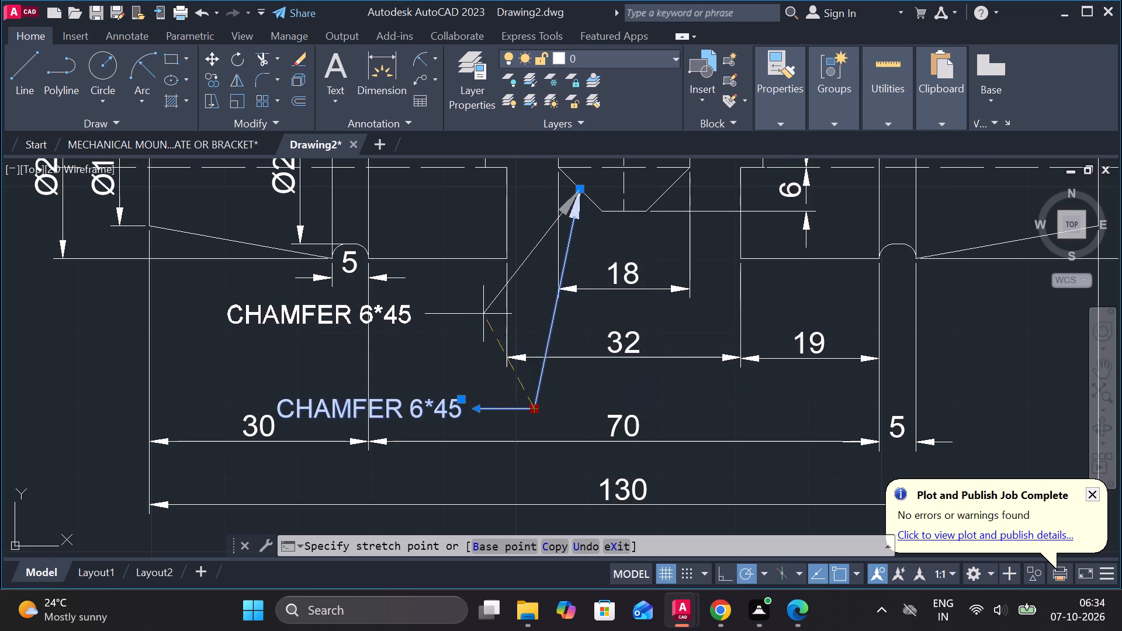
key(Escape)
Shorten the slot's leader note to C 6*45.
double_click(315, 318)
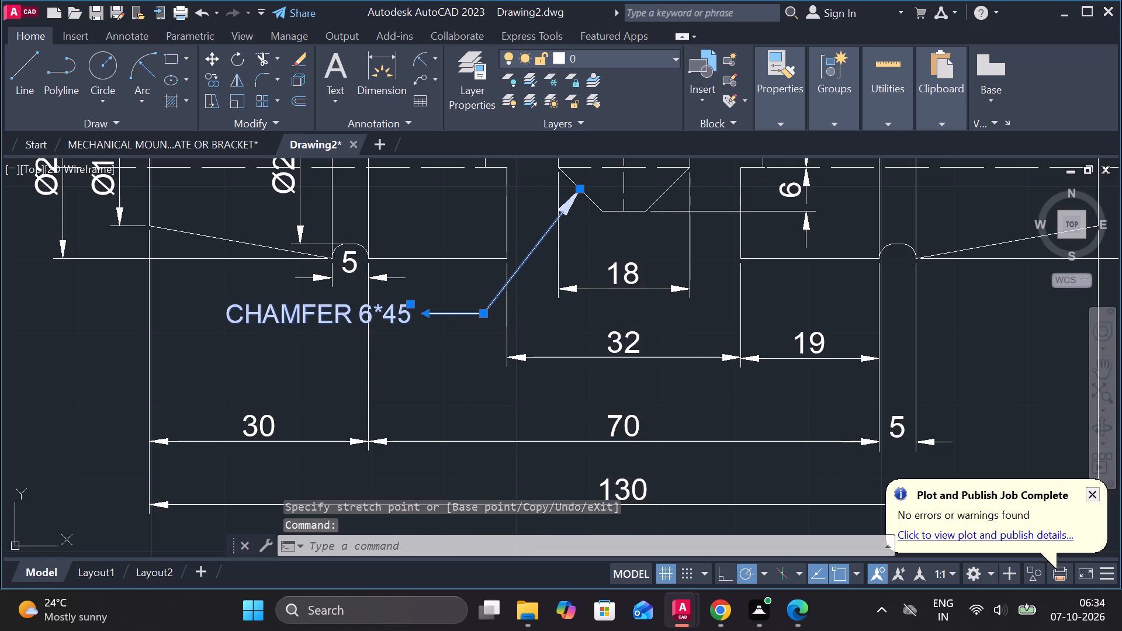
key(Right)
key(Right)
key(Right)
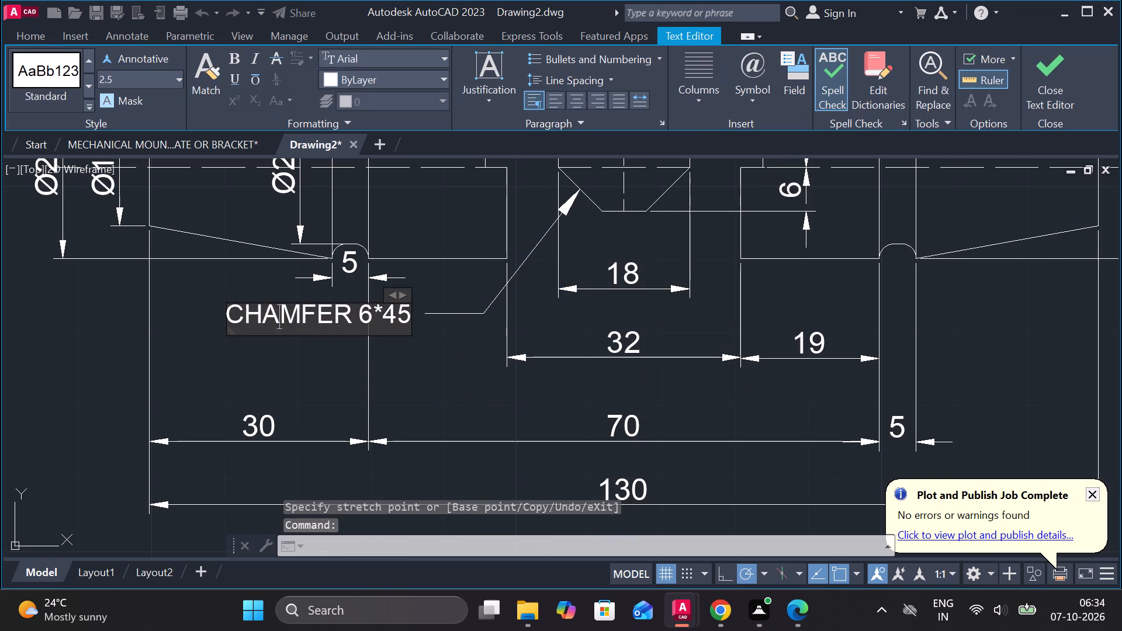
key(Right)
key(Right)
key(Right)
key(Right)
key(BackSpace)
key(BackSpace)
key(BackSpace)
key(BackSpace)
key(BackSpace)
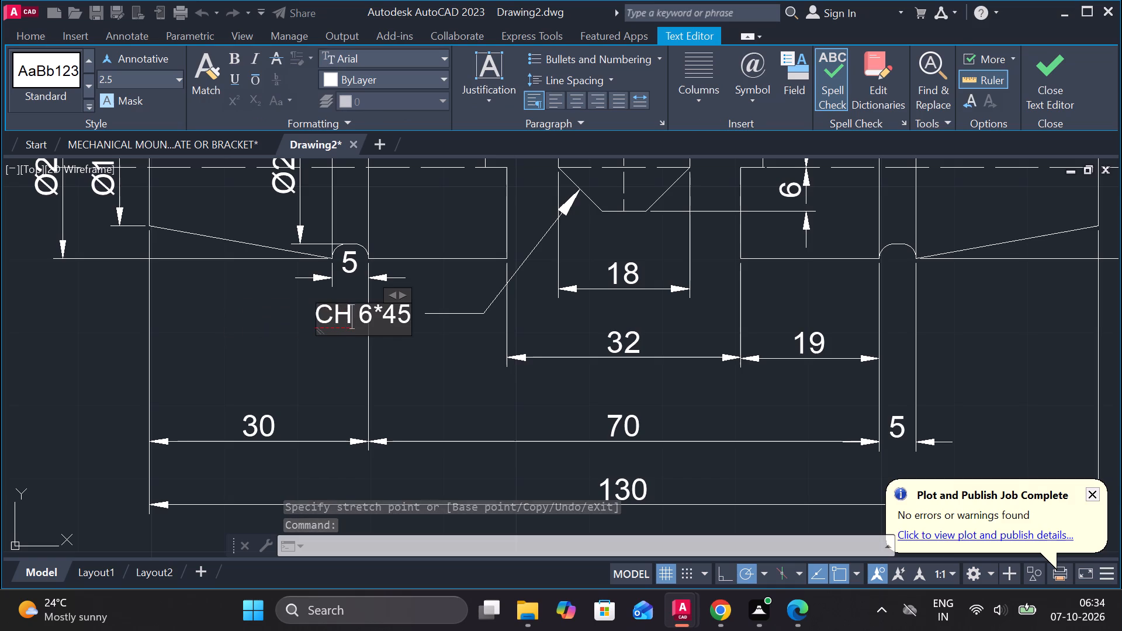
key(BackSpace)
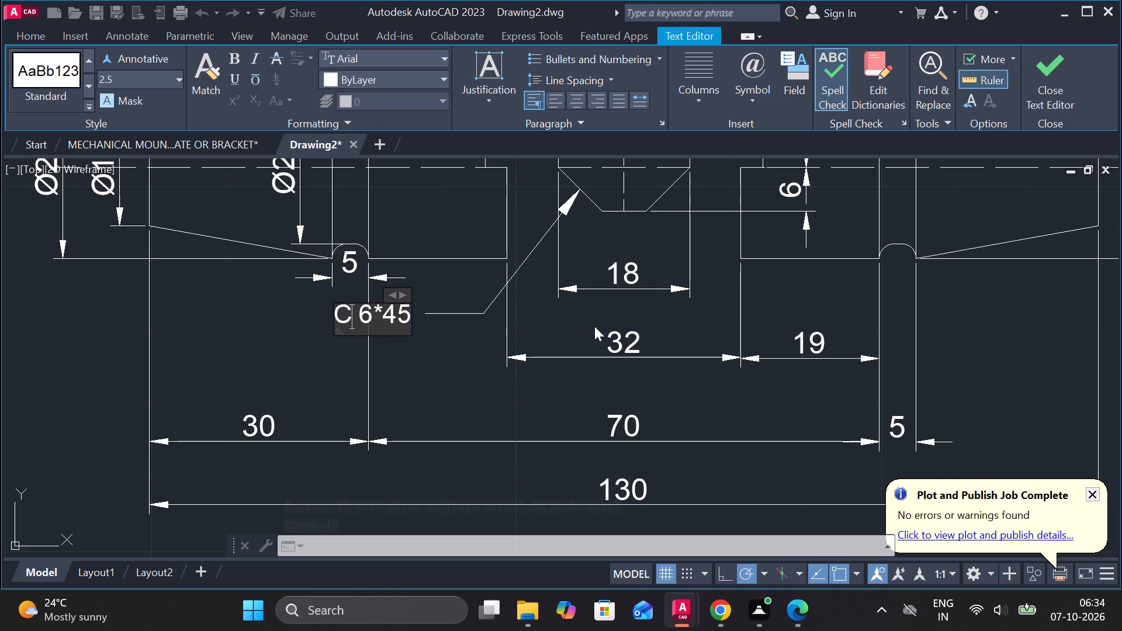
click(1035, 85)
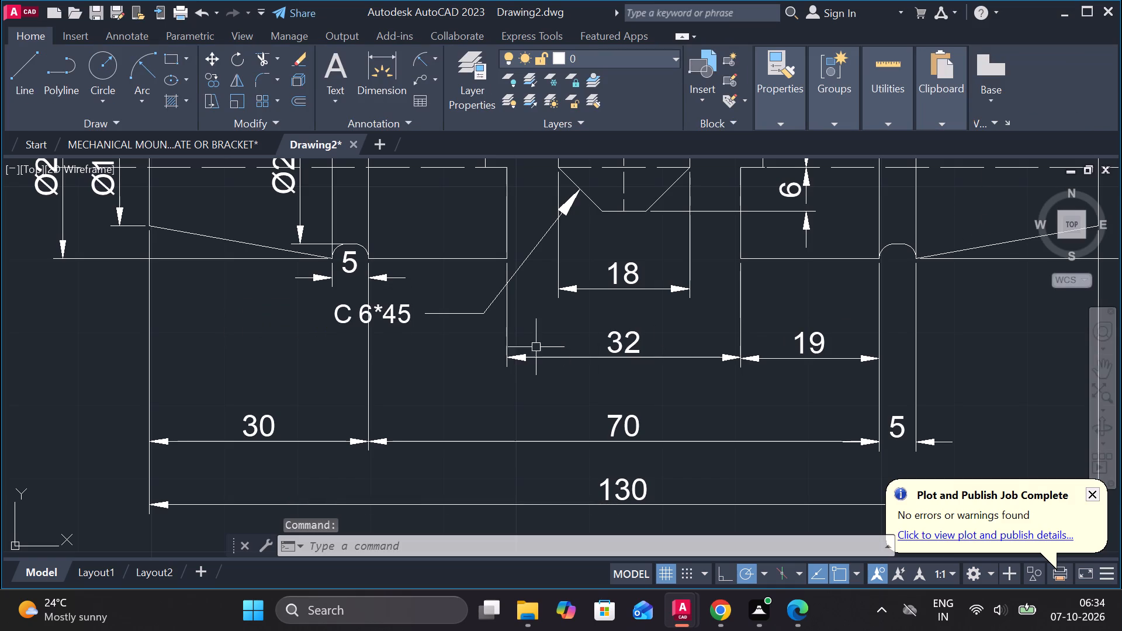
Shift the C 6*45 note horizontally toward the slot, into the space between the left neck and the 18 dimension.
click(366, 323)
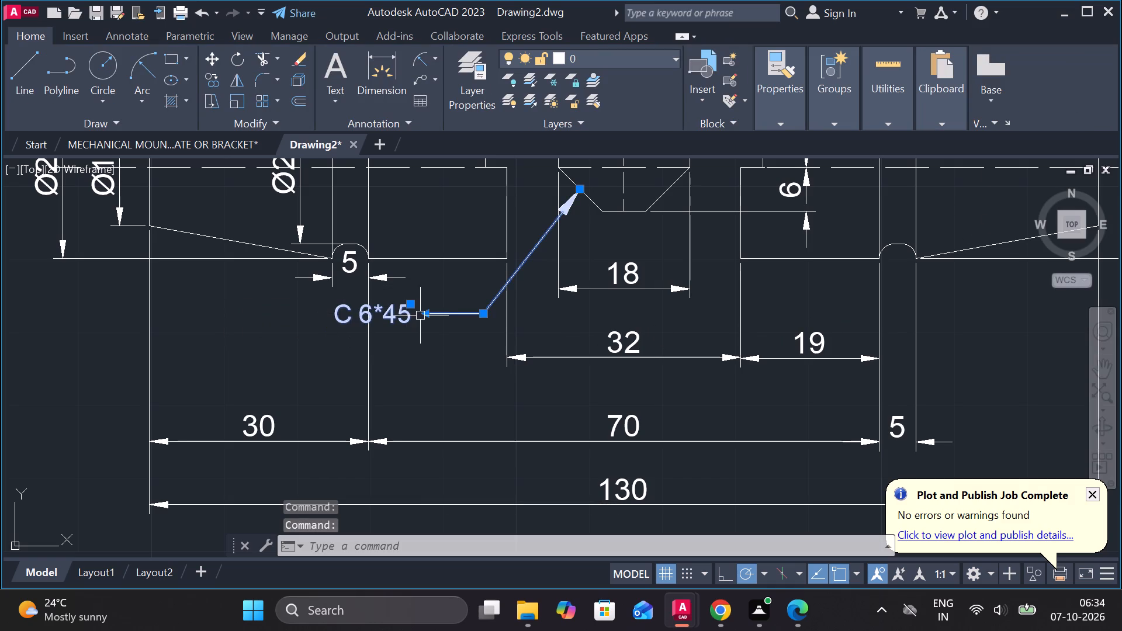
click(413, 305)
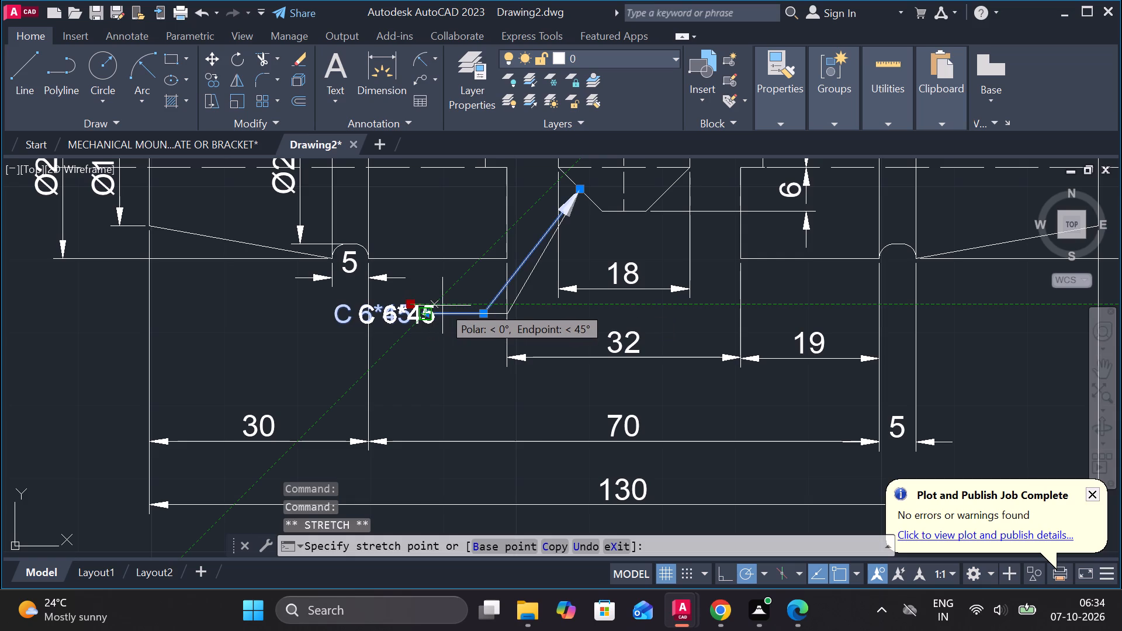
click(446, 308)
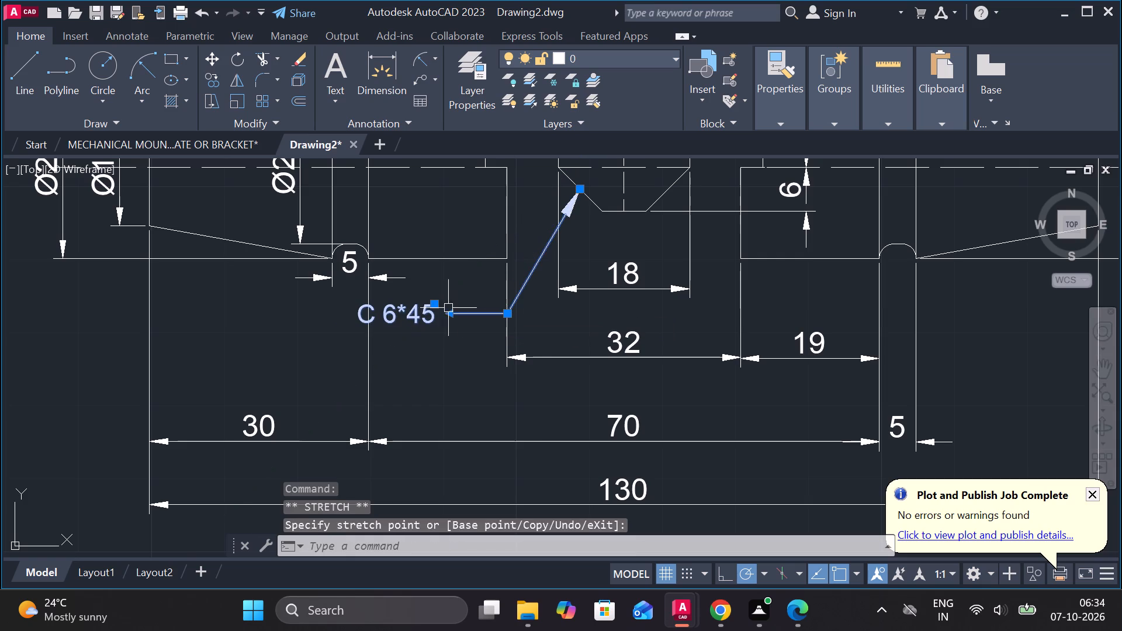
key(Escape)
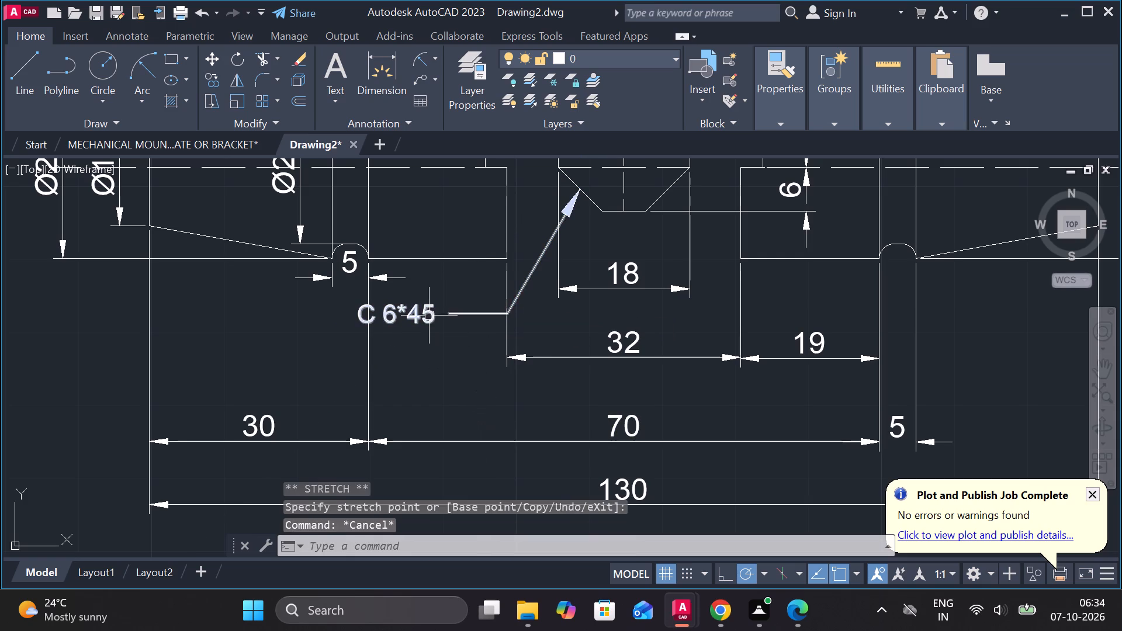
click(429, 315)
click(438, 303)
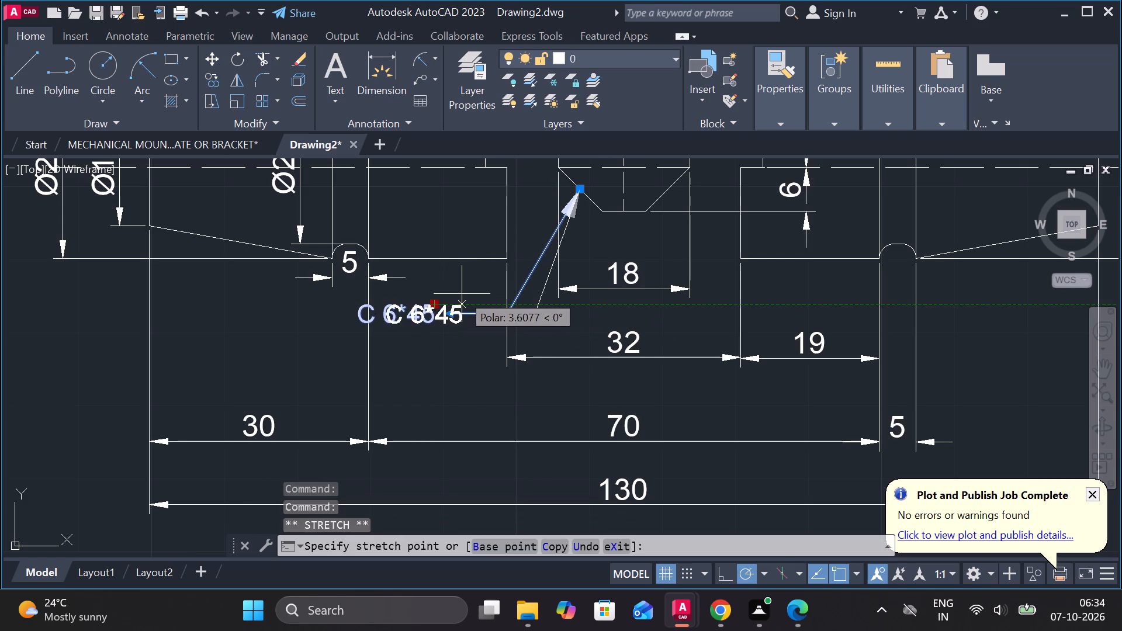
click(465, 295)
key(Escape)
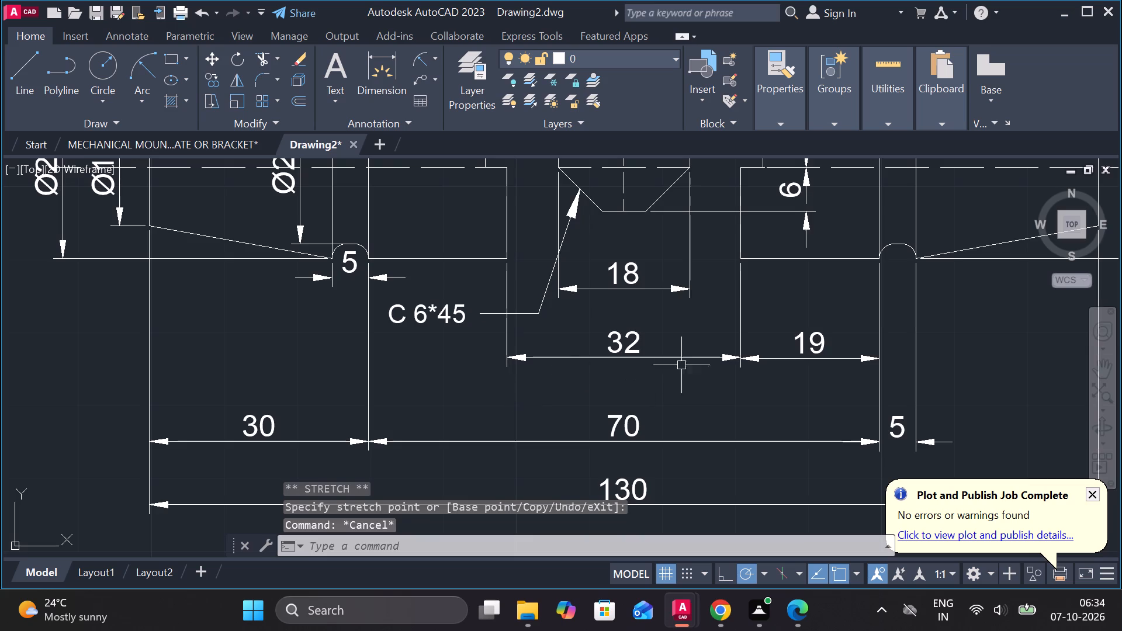
Add a radius dimension to the right fillet where the keyhole block meets the shaft, with its text outside the block.
scroll(649, 337, down, 3)
scroll(649, 339, up, 1)
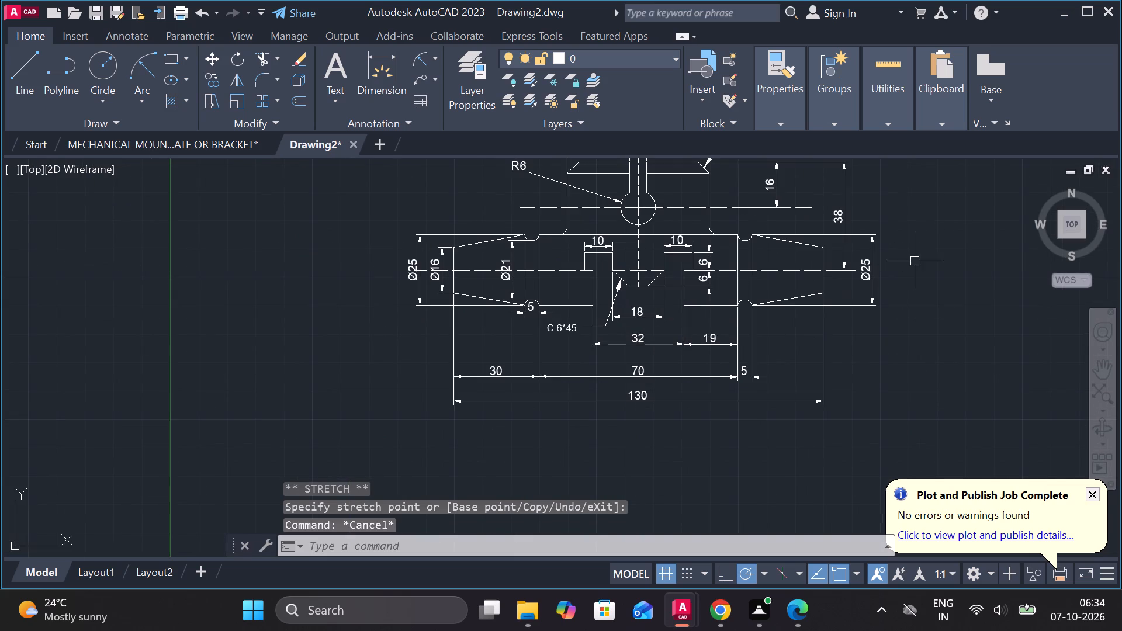
middle_drag(915, 261, 867, 293)
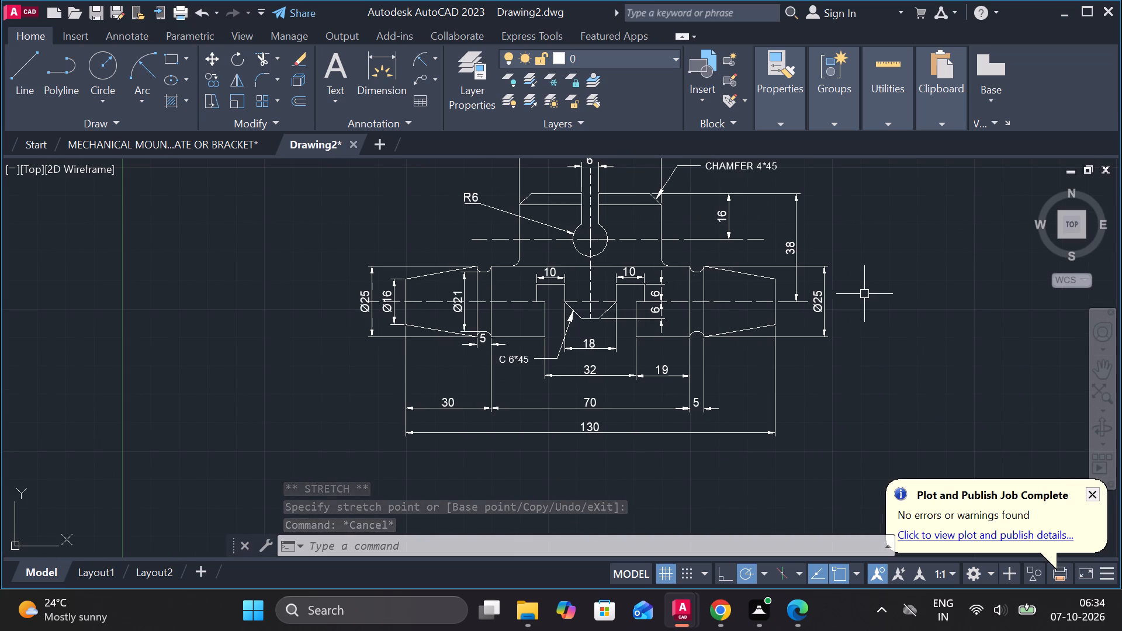
scroll(415, 108, up, 2)
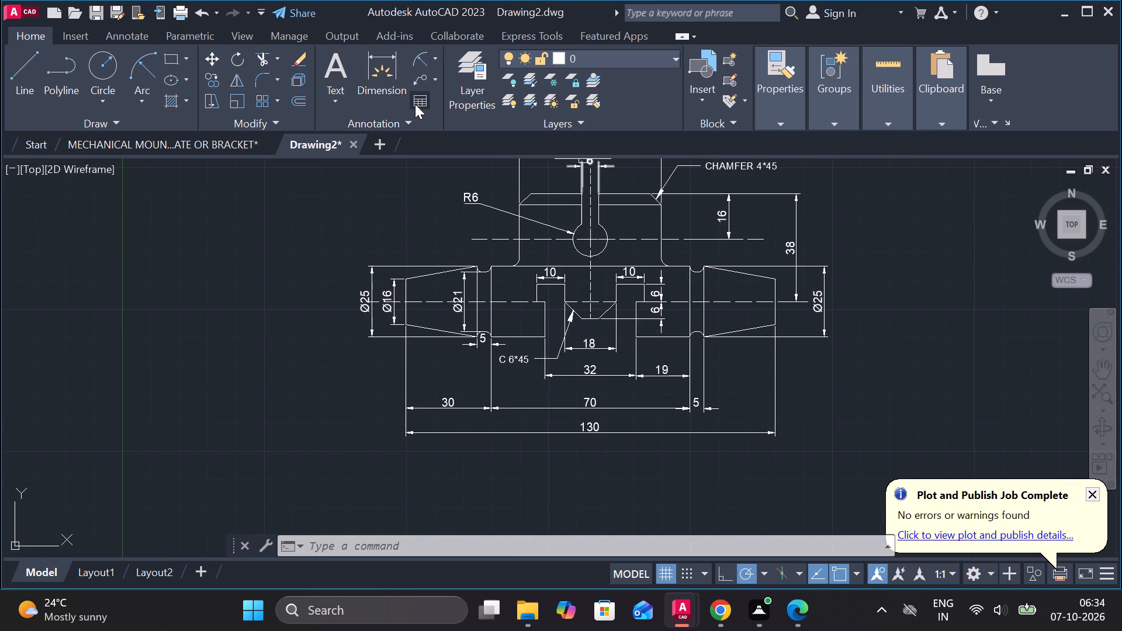
click(416, 56)
scroll(652, 241, up, 2)
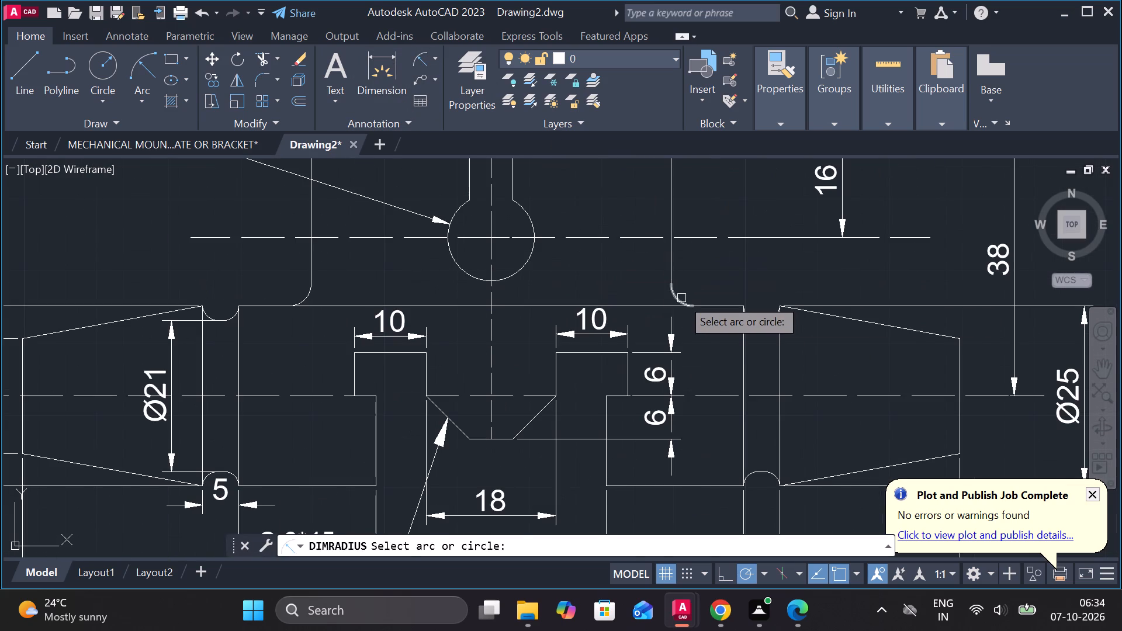
click(681, 298)
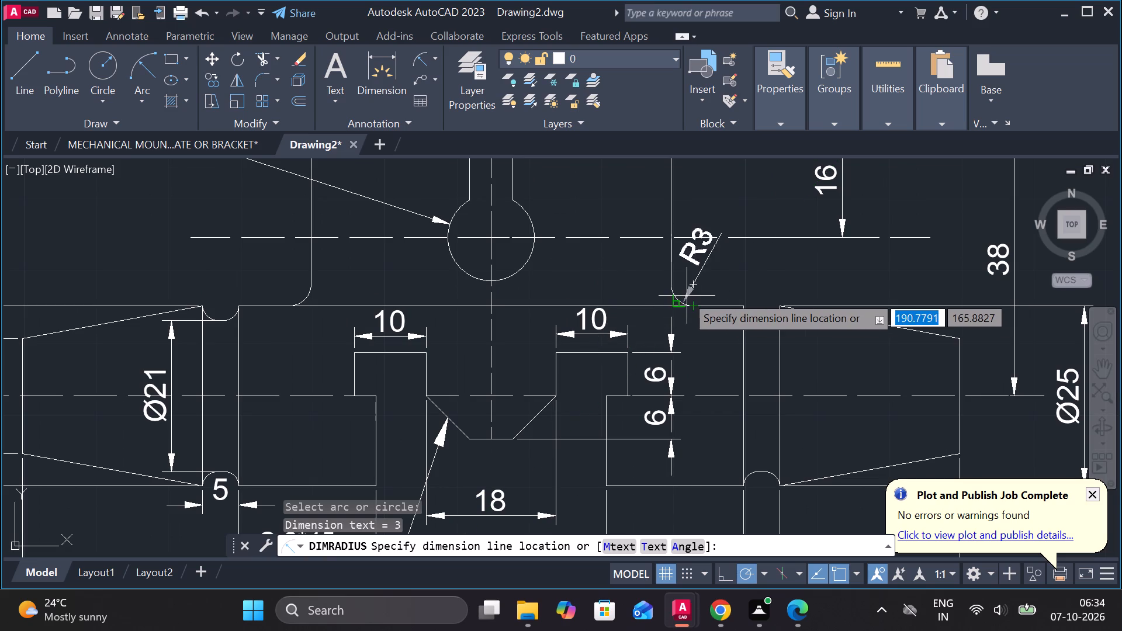
click(683, 294)
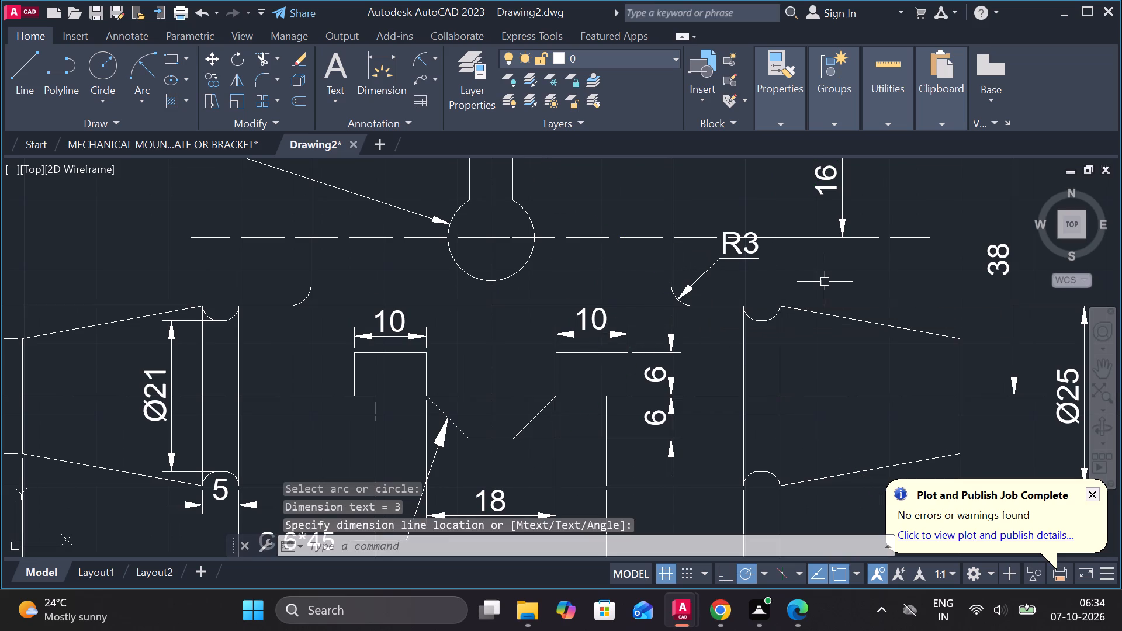
Add a radius dimension to the inner corner arc of the left neck at the shaft's upper edge, text above the taper.
scroll(822, 283, down, 1)
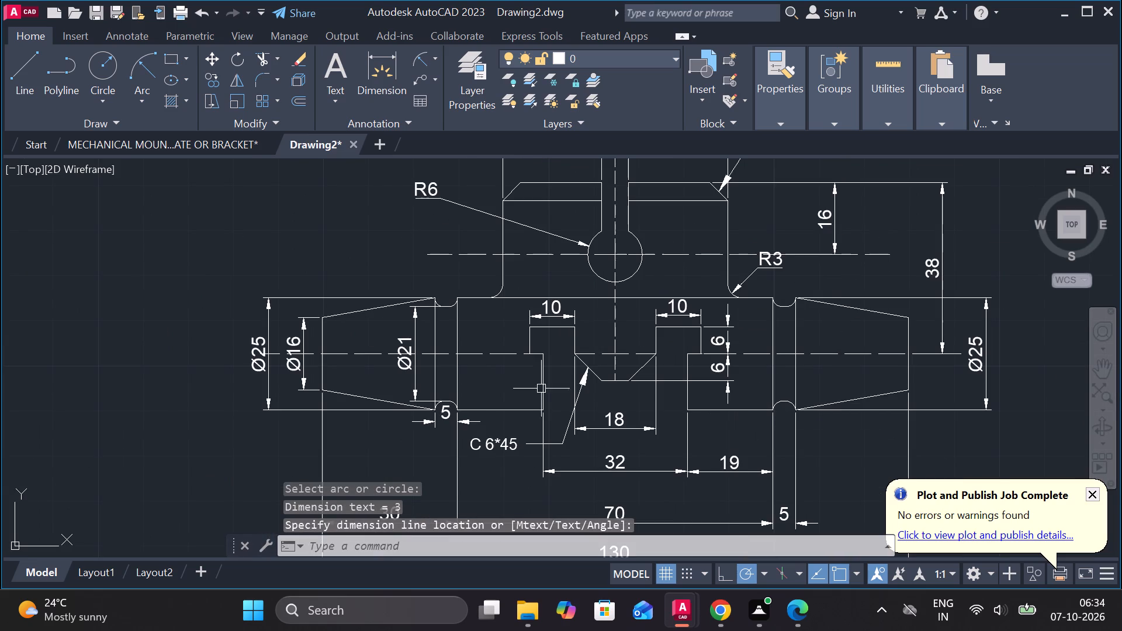
click(417, 57)
scroll(436, 282, up, 2)
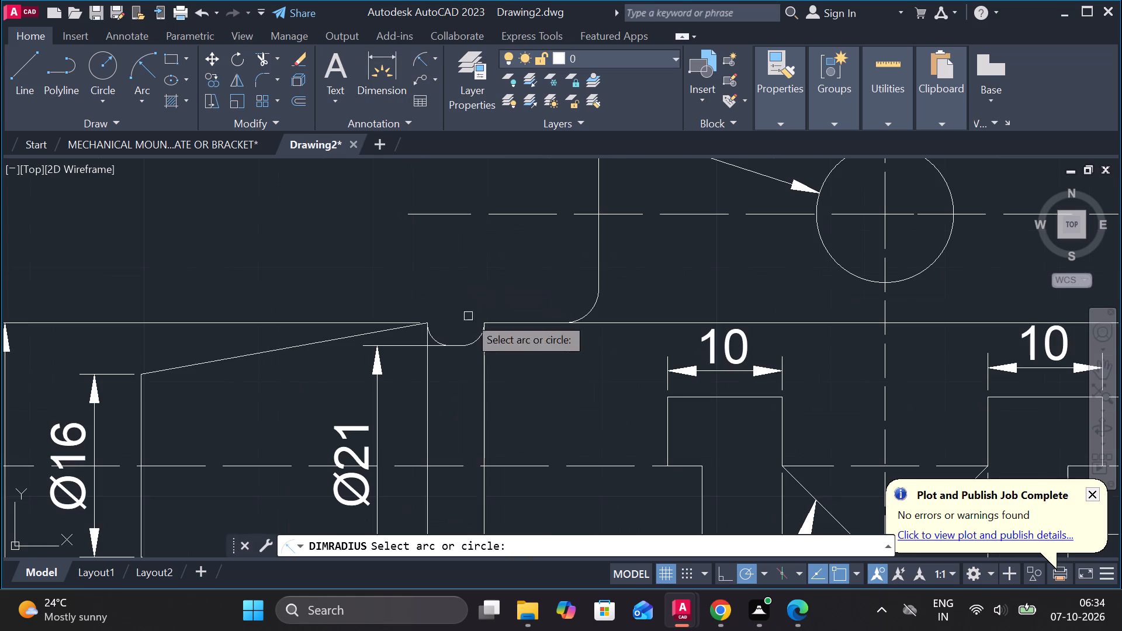
click(481, 336)
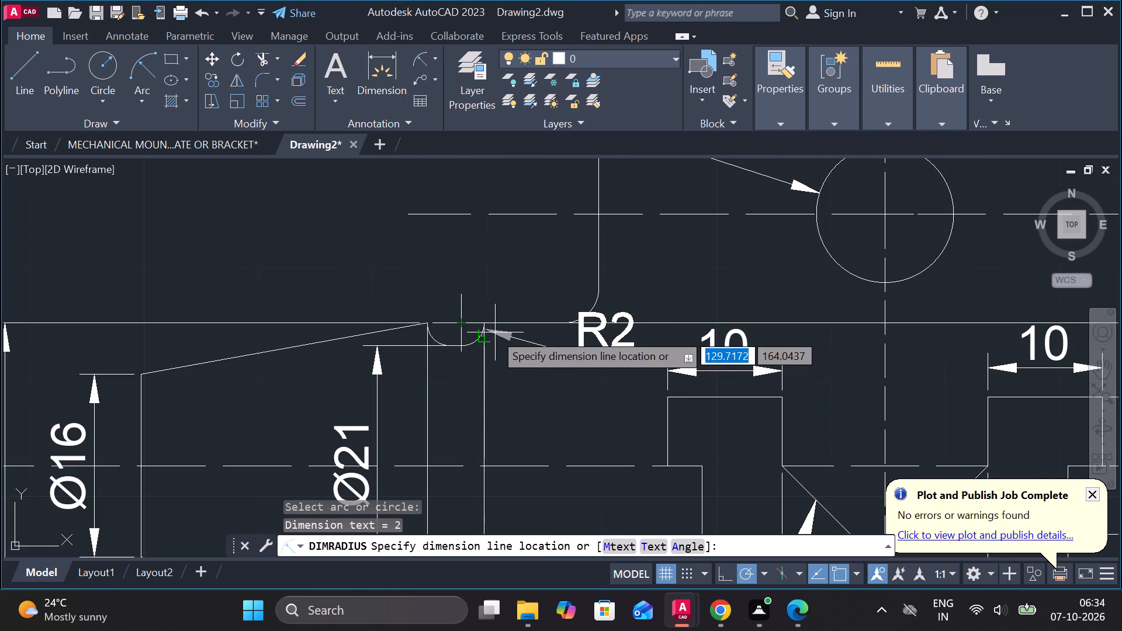
click(480, 326)
scroll(490, 339, down, 2)
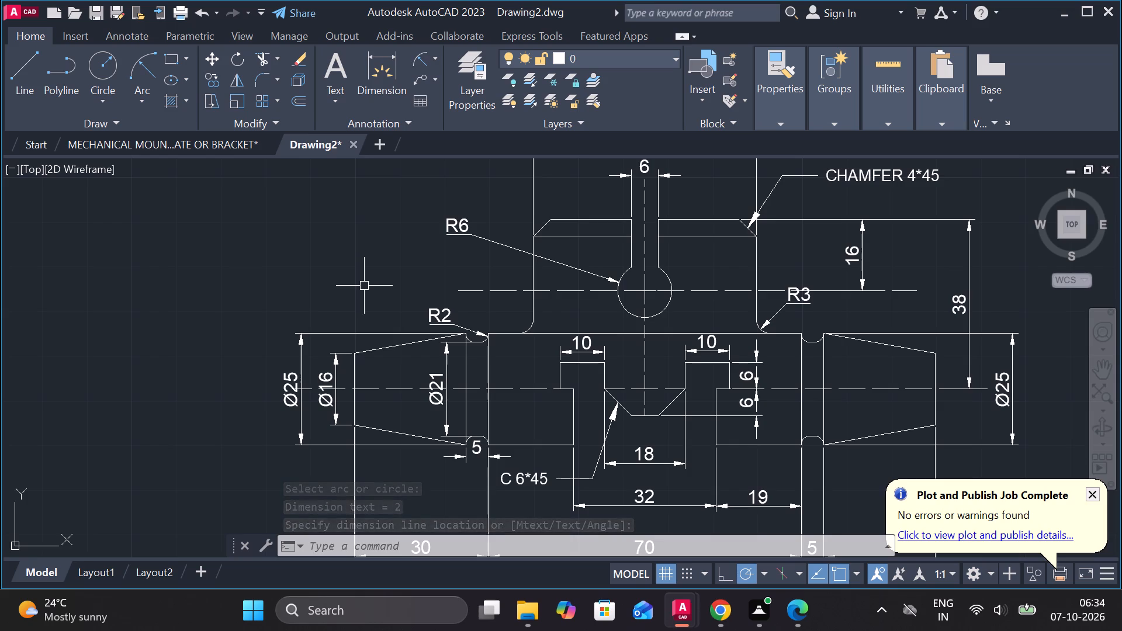
Draw a 190 by 65 rectangle in the empty space to the right of the dimensioned shaft drawing.
middle_drag(365, 247, 246, 219)
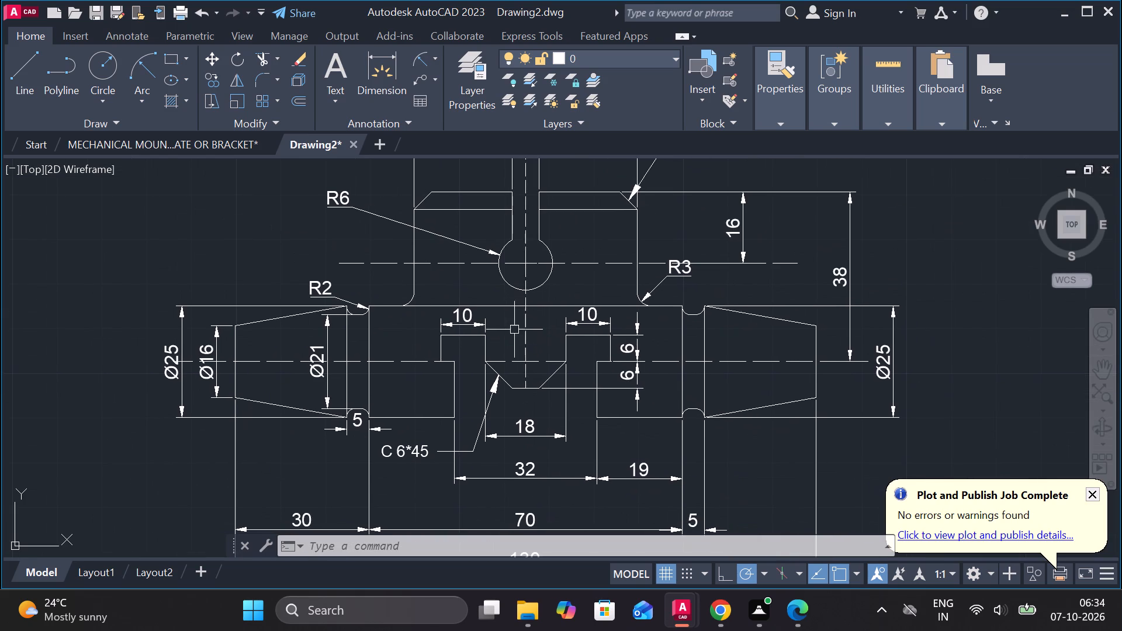
scroll(810, 346, down, 1)
middle_drag(819, 317, 774, 314)
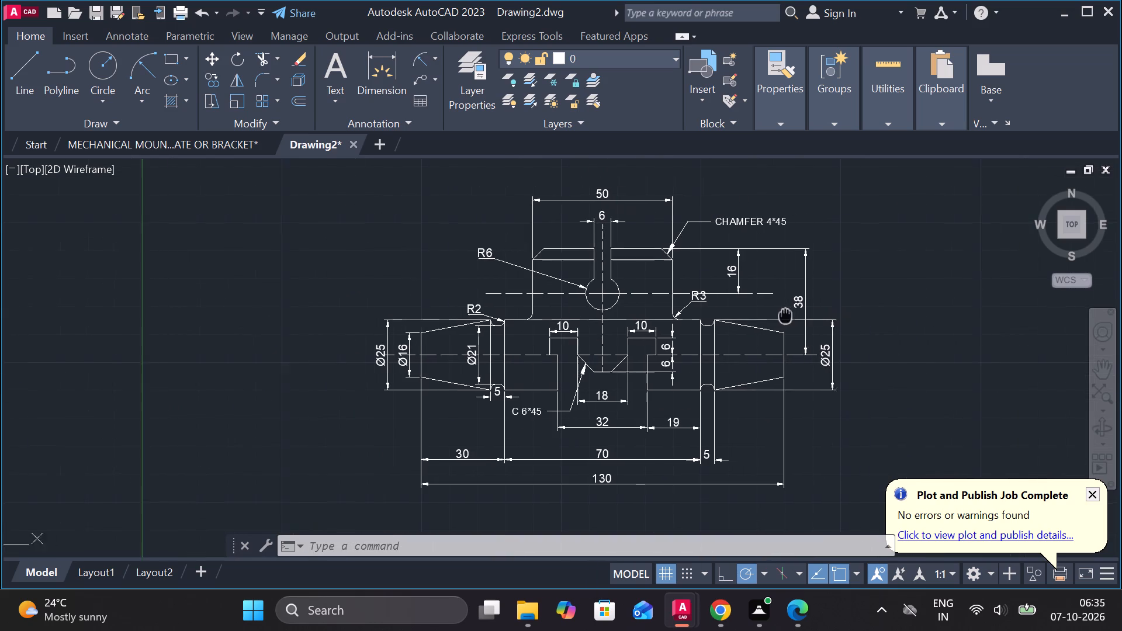
middle_drag(774, 314, 705, 286)
middle_drag(784, 298, 527, 258)
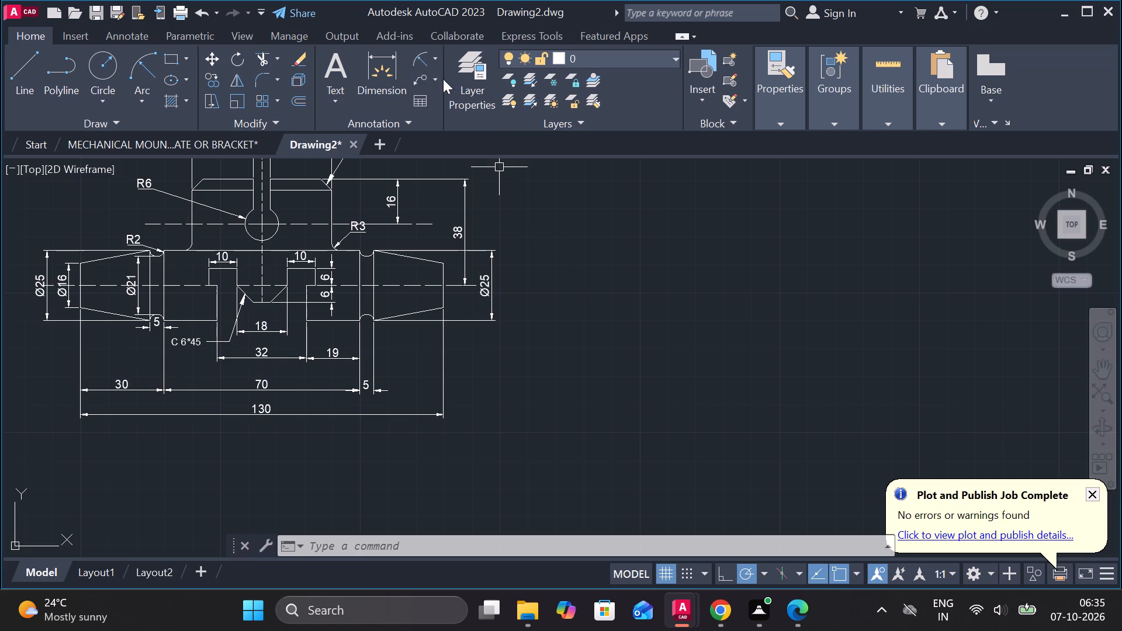
click(163, 61)
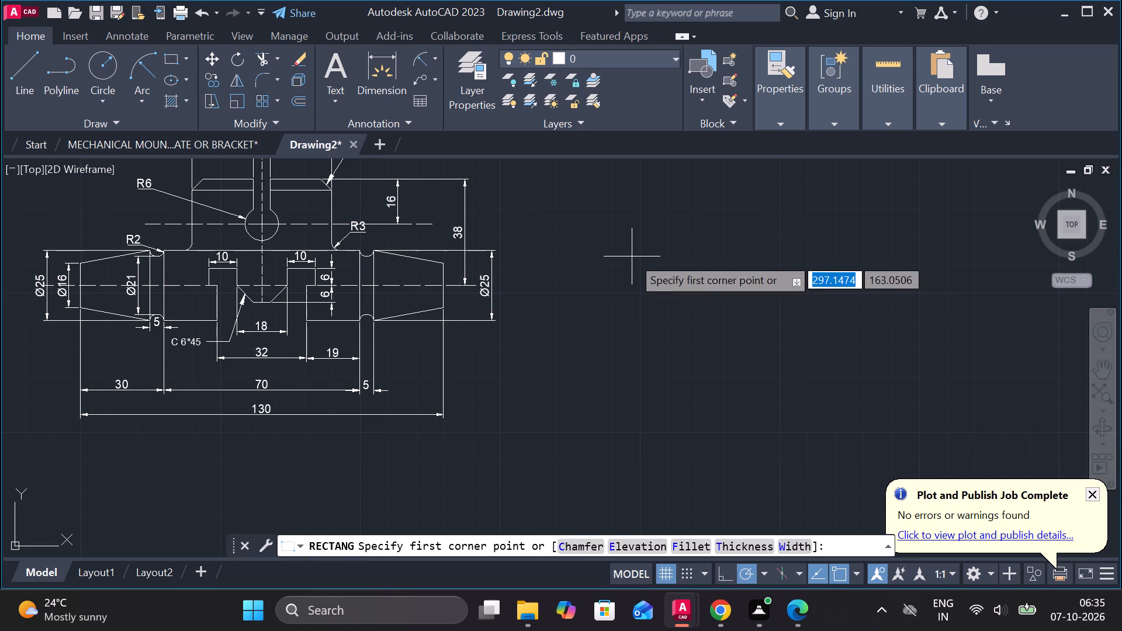
click(632, 256)
text(190)
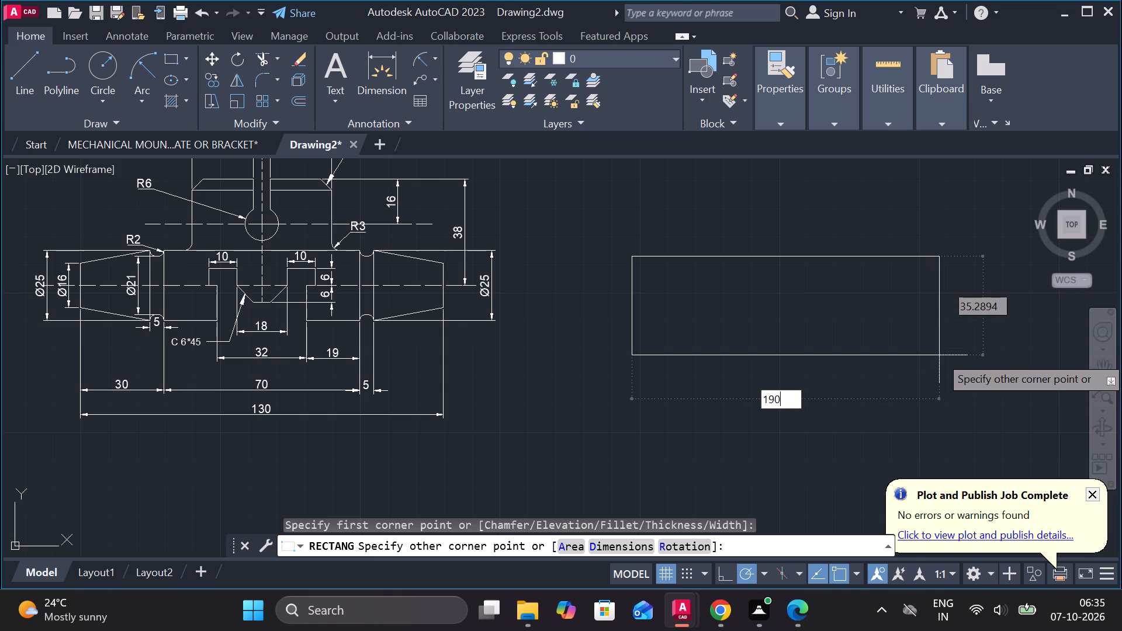
key(Tab)
text(65)
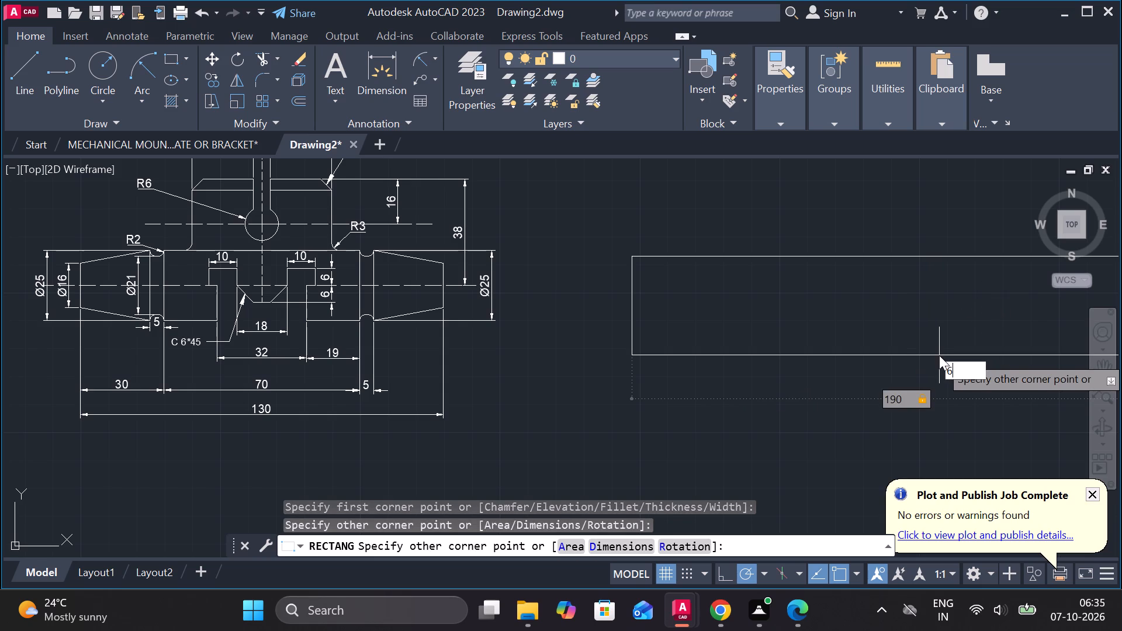
key(Return)
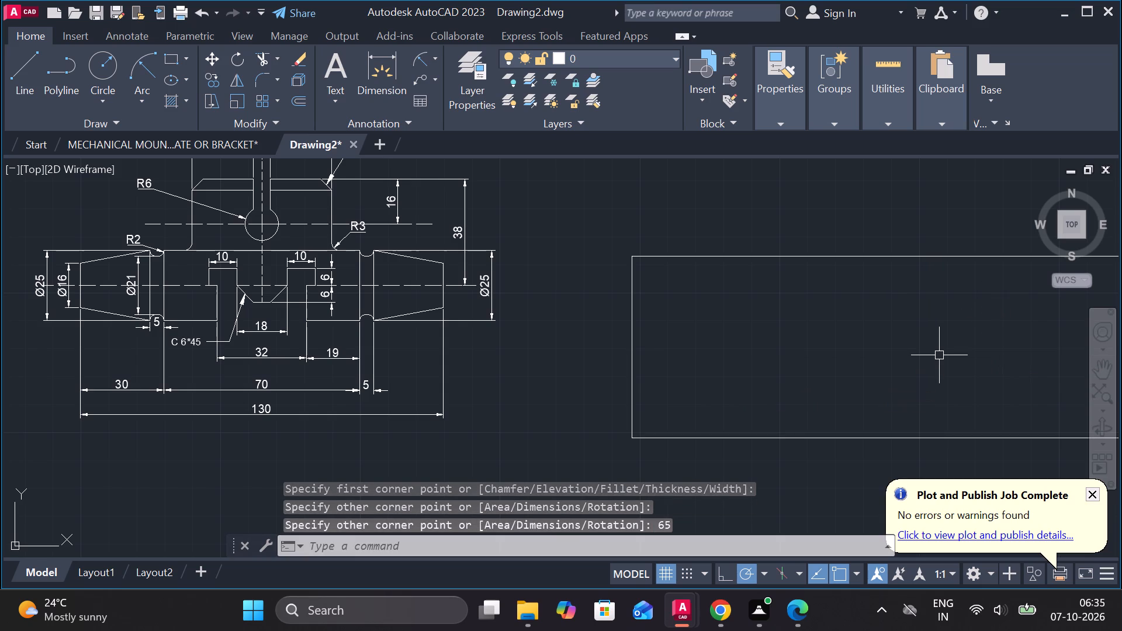
key(Escape)
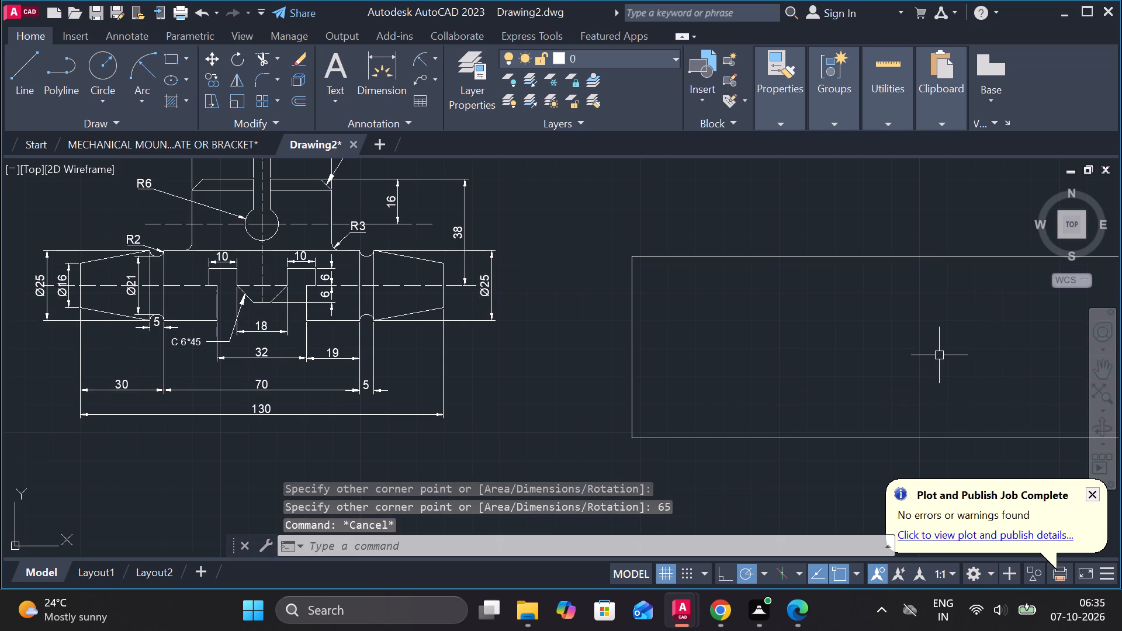
Explode the new rectangle into separate lines.
middle_drag(887, 282, 688, 318)
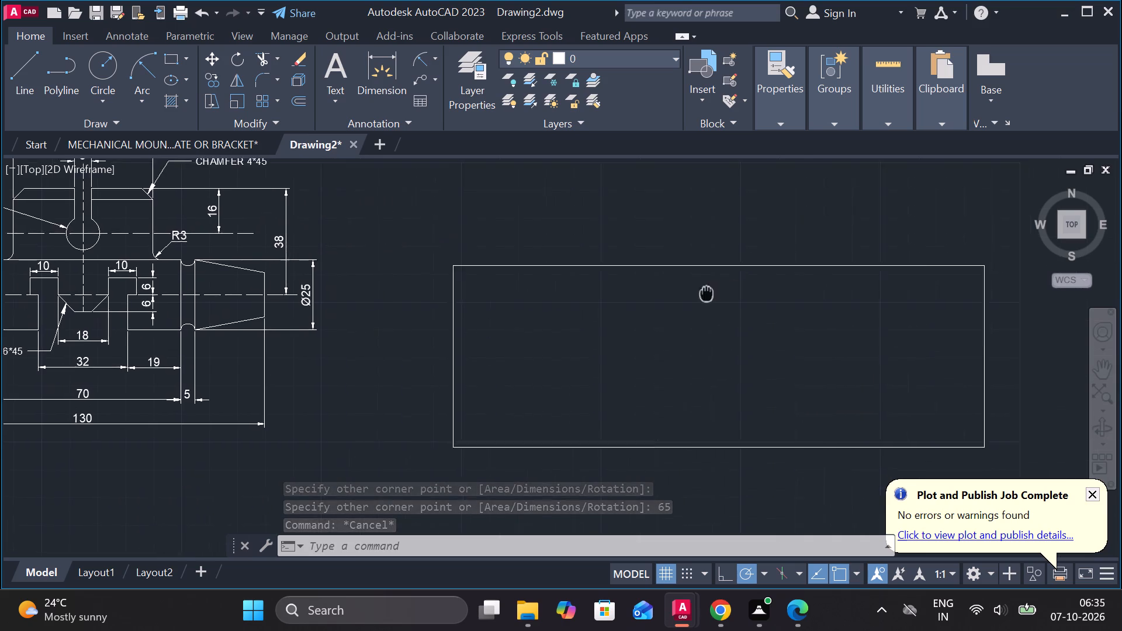
scroll(730, 296, down, 1)
middle_drag(728, 325, 666, 278)
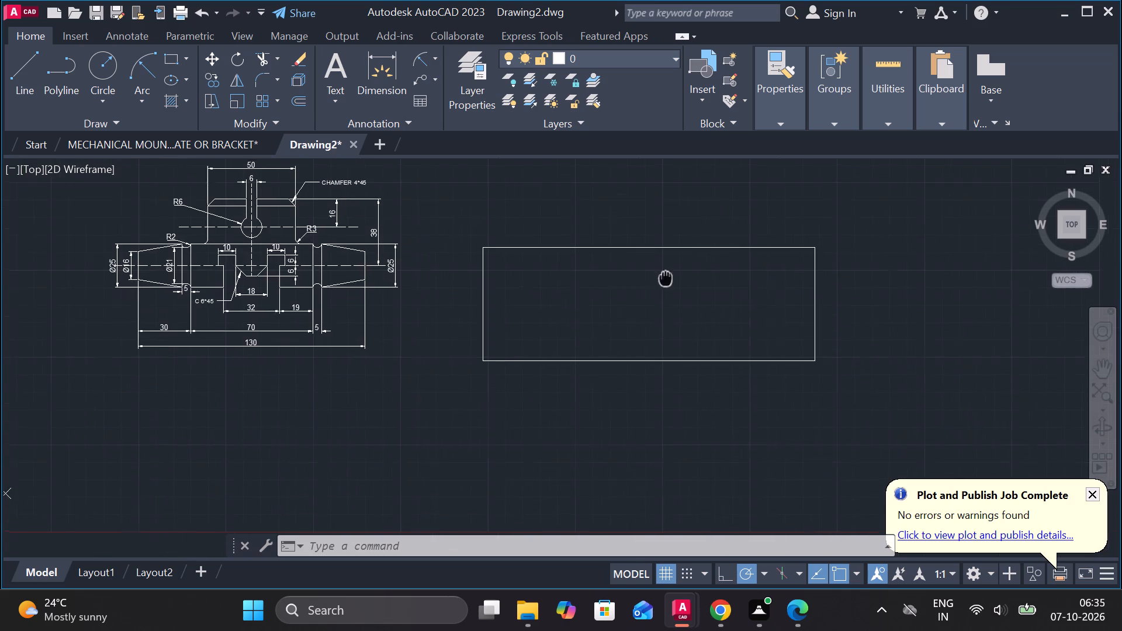
drag(435, 207, 467, 212)
click(876, 415)
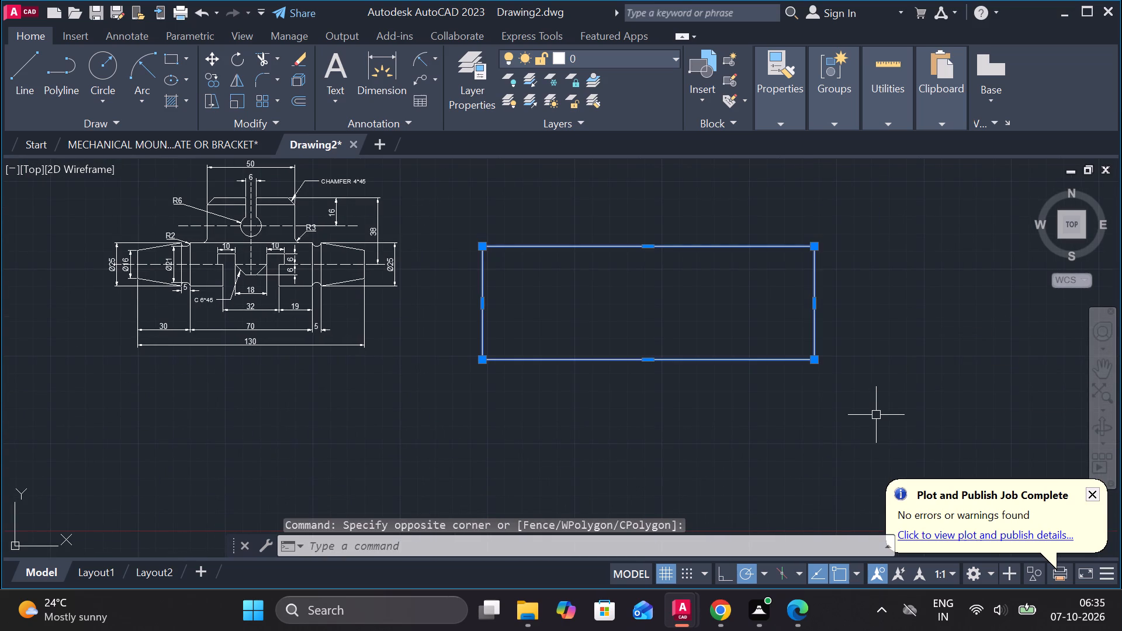
text(ex)
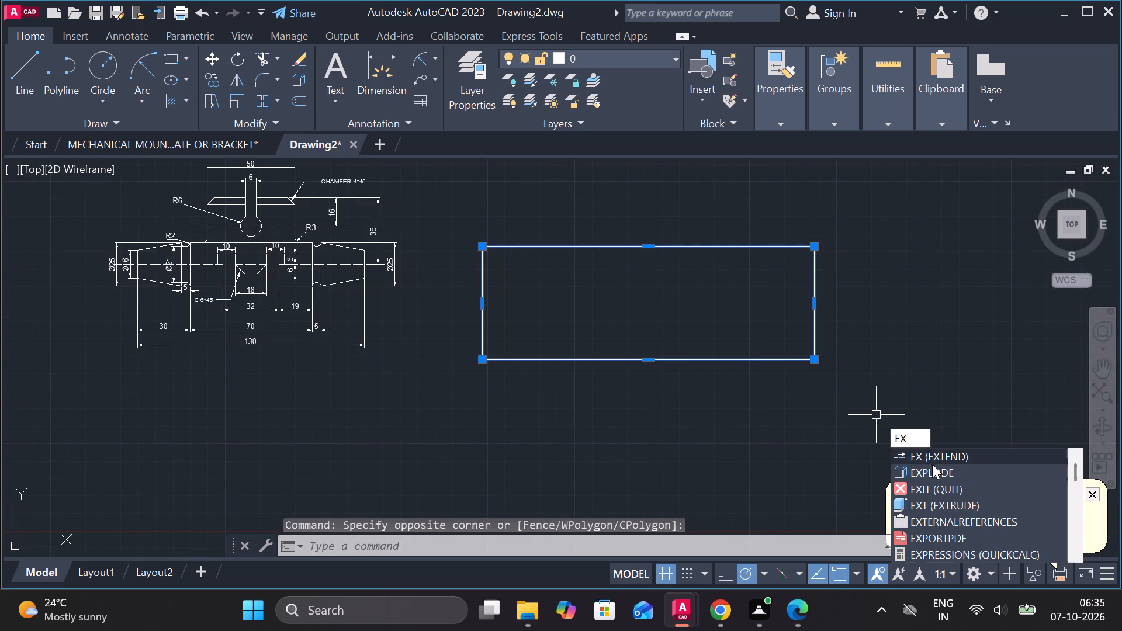
click(929, 470)
Offset the rectangle's right edge inward three times in succession, spacing the vertical lines 25 apart.
key(o)
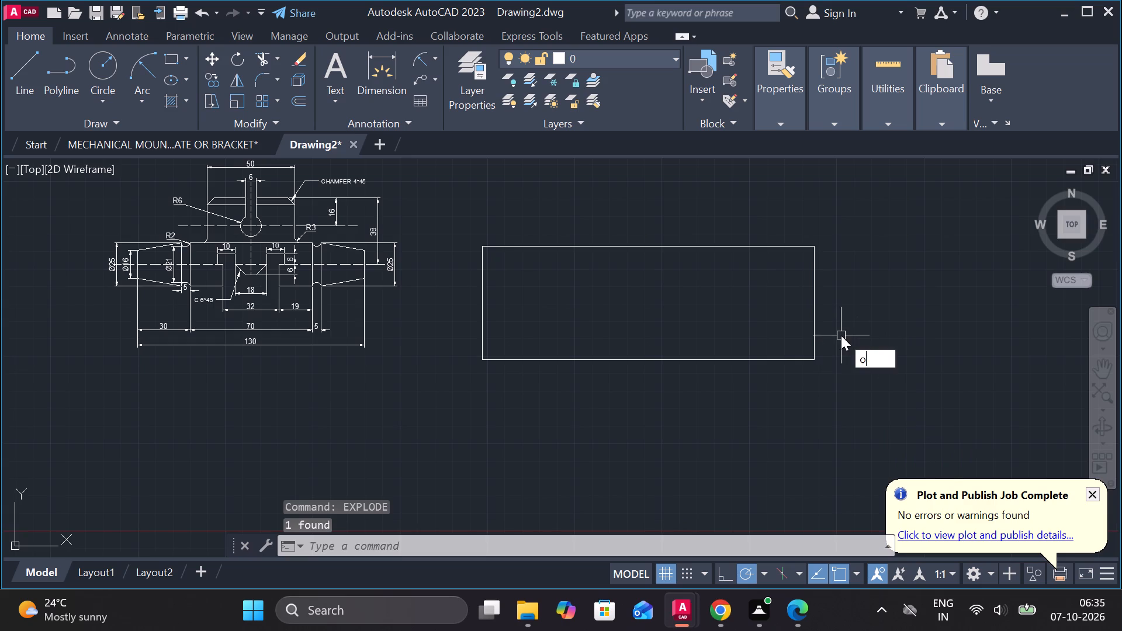
key(Return)
key(Return)
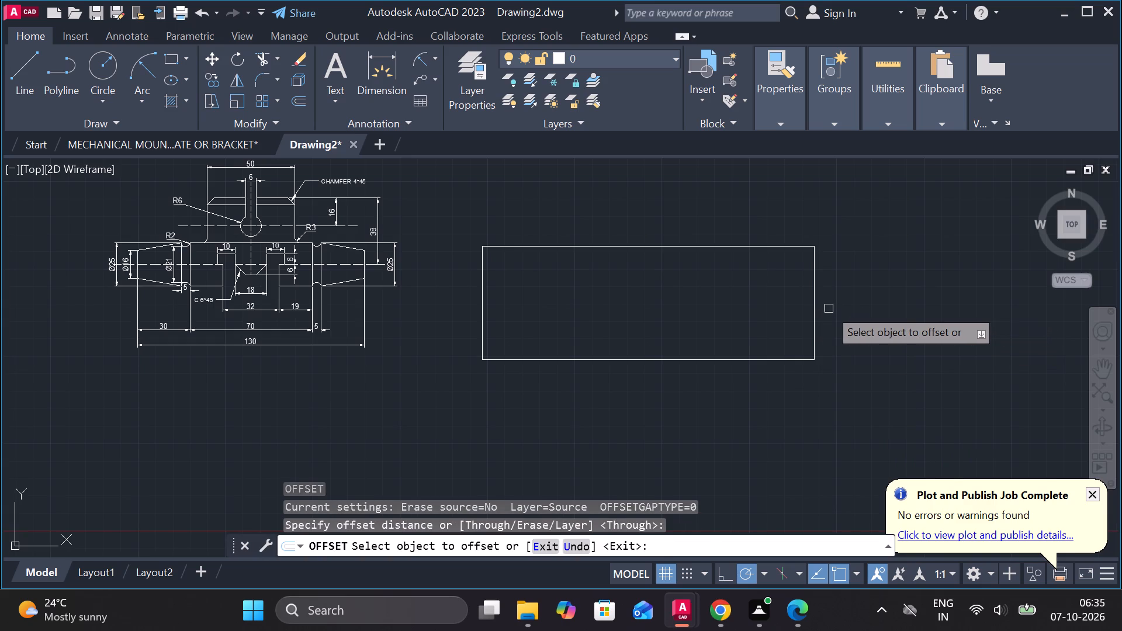
click(812, 297)
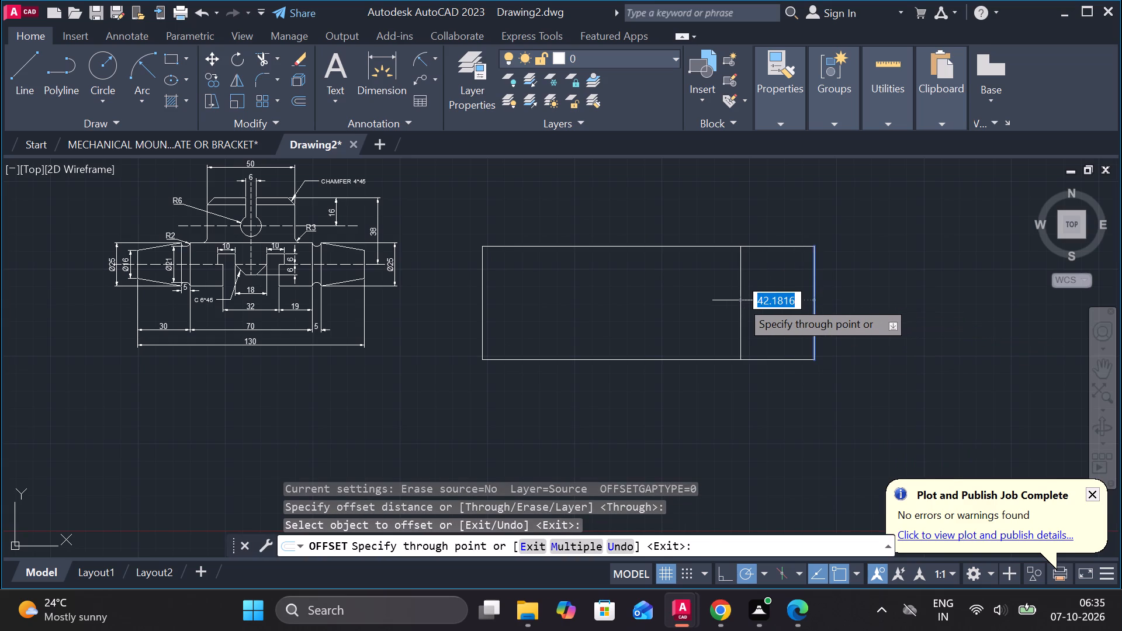
text(25)
key(space)
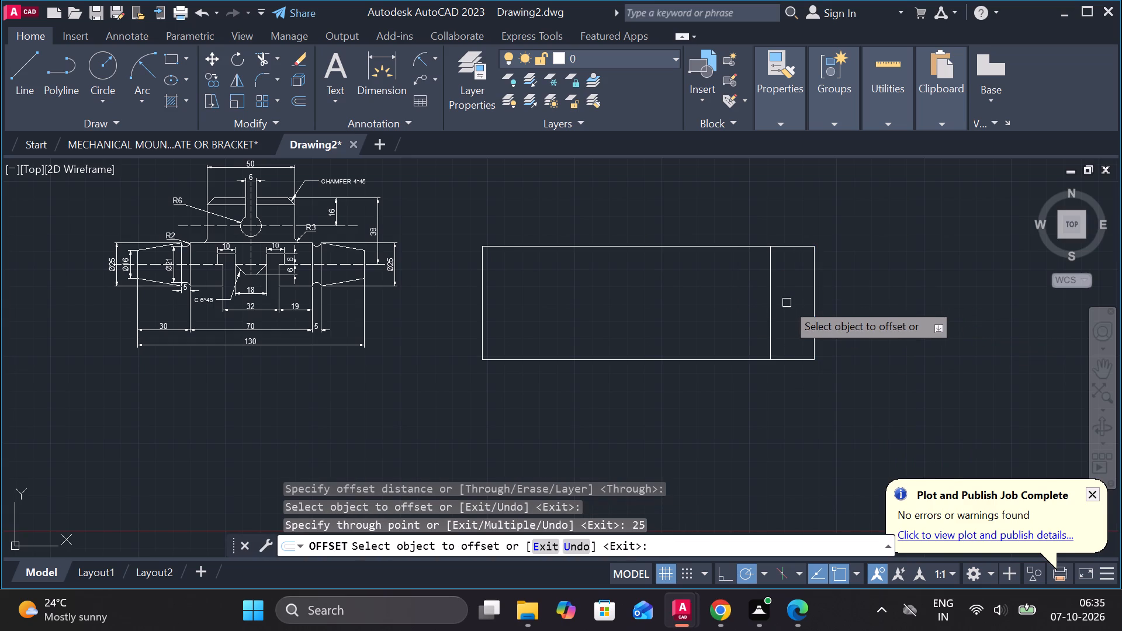
click(772, 305)
text(25)
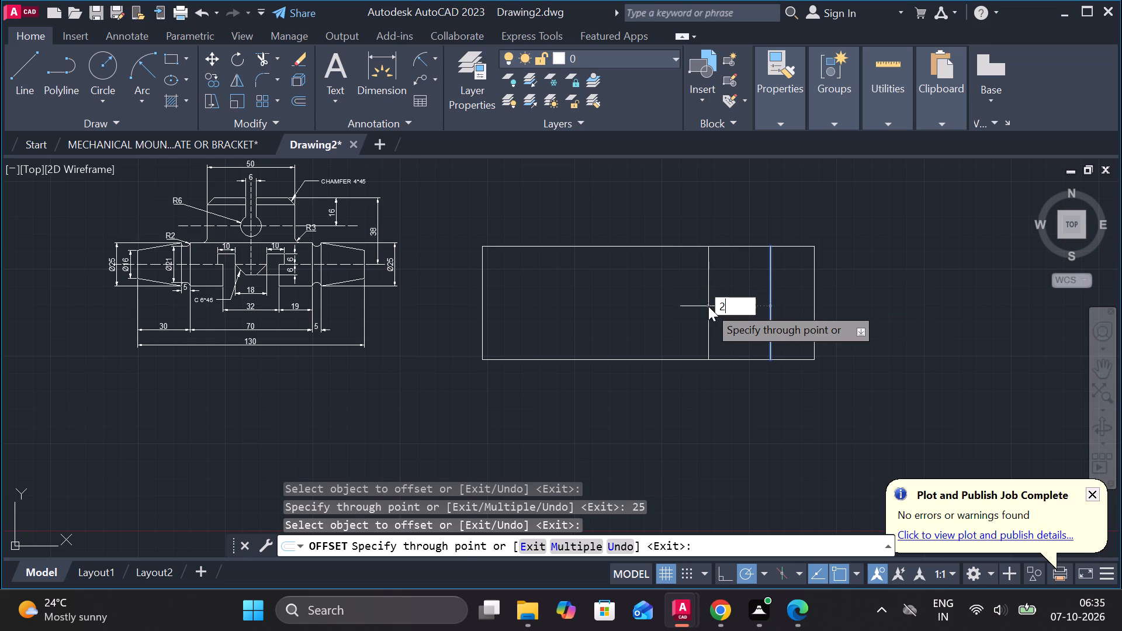
key(space)
click(722, 307)
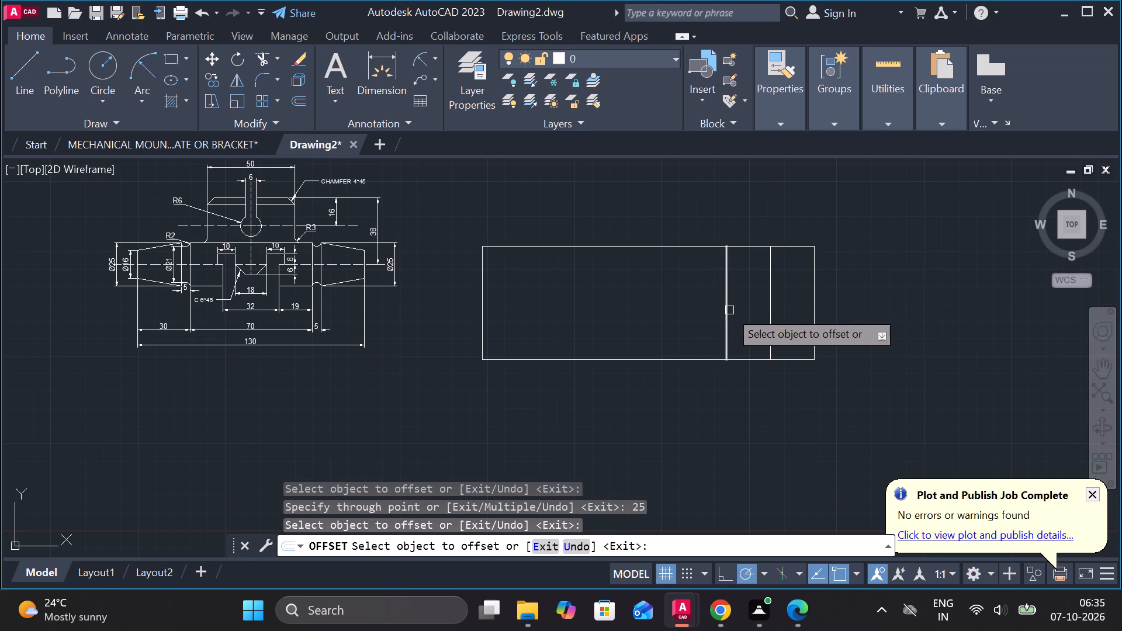
click(729, 310)
text(25)
key(space)
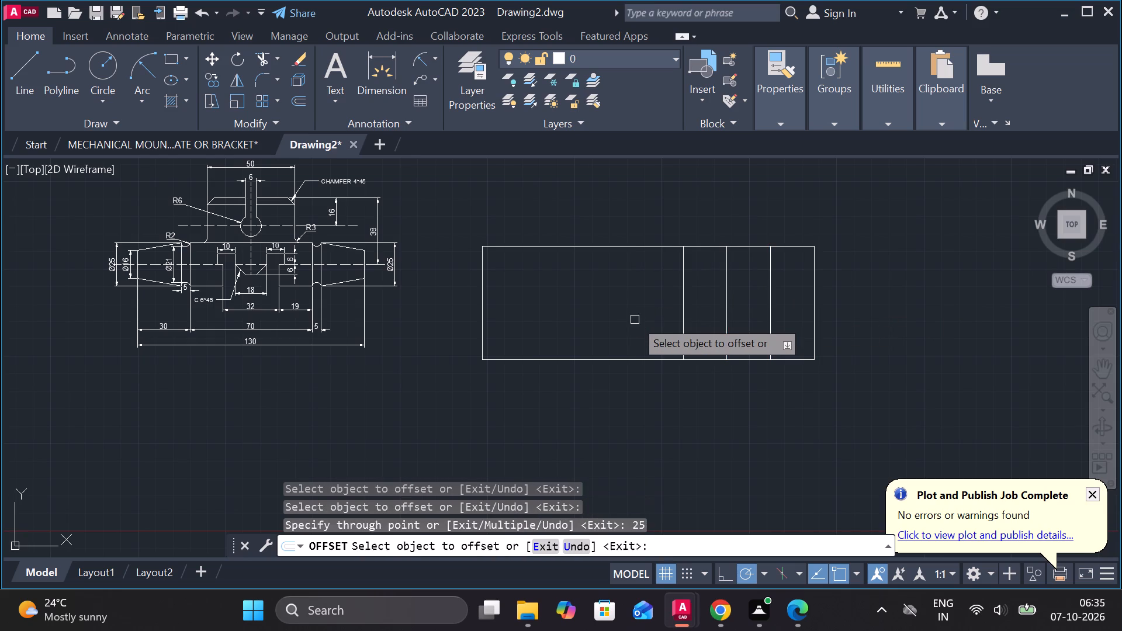
Offset the rectangle's bottom edge upward by 20.
click(626, 360)
key(2)
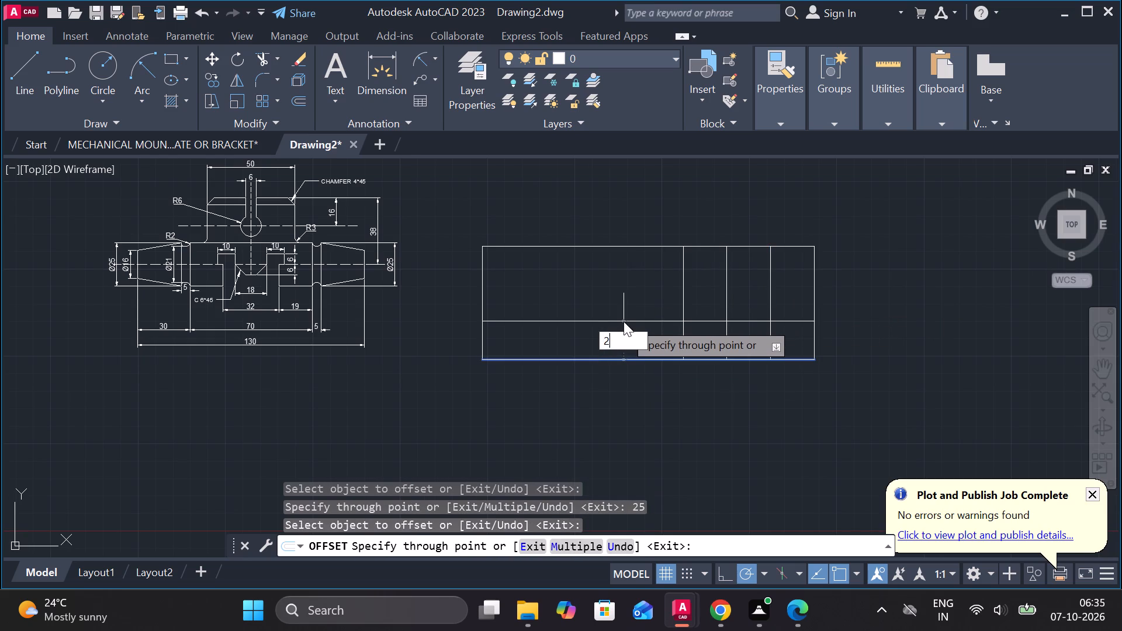
key(0)
key(Return)
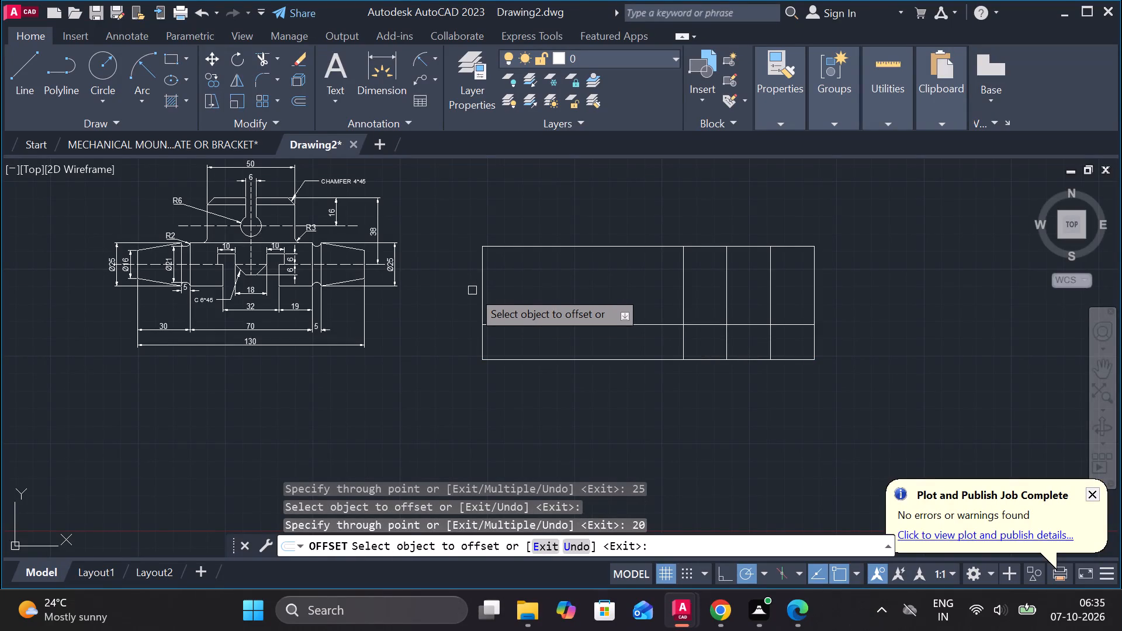
Offset the rectangle's left edge inward by 25.
click(477, 288)
click(484, 293)
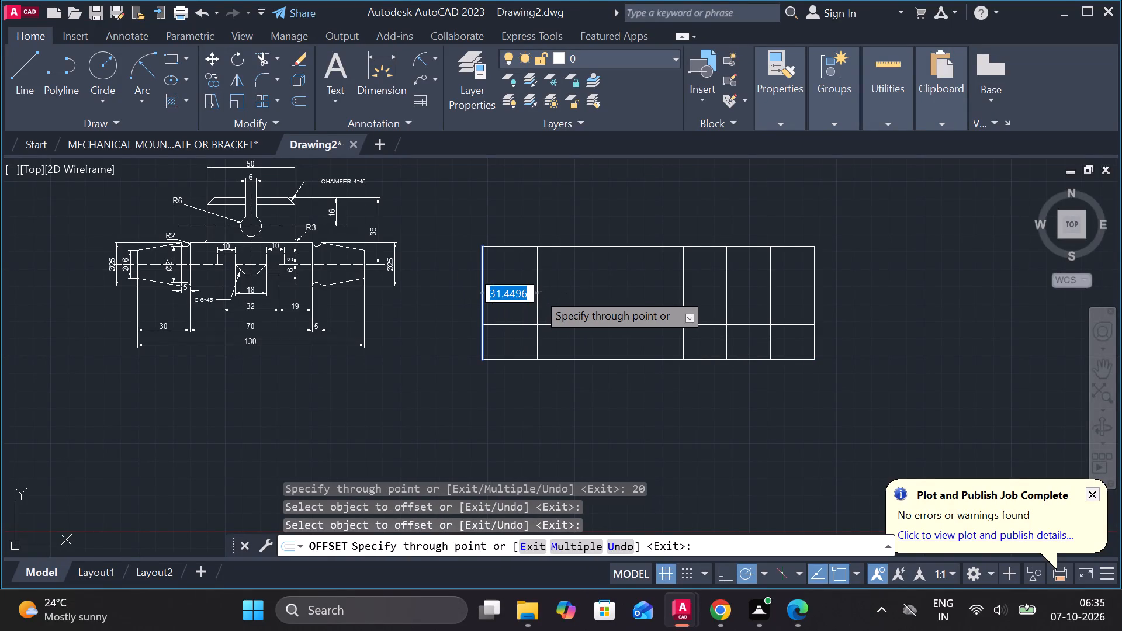
text(25)
key(space)
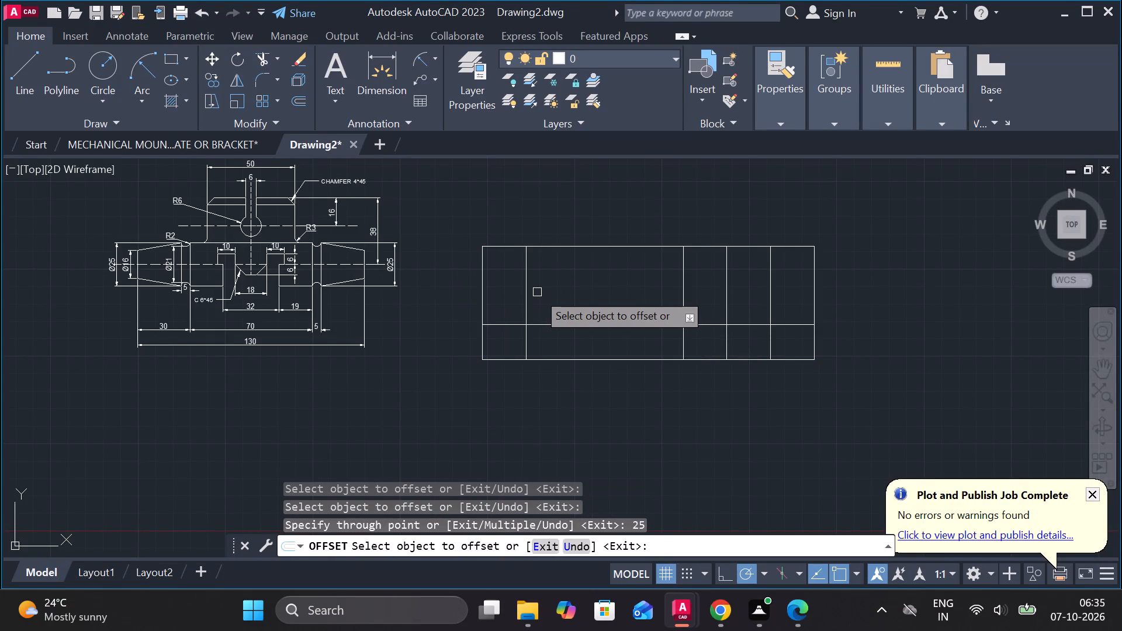
key(Escape)
Trim the horizontal line between the leftmost inner vertical and the three-column area, and trim that inner vertical above the horizontal line.
key(t)
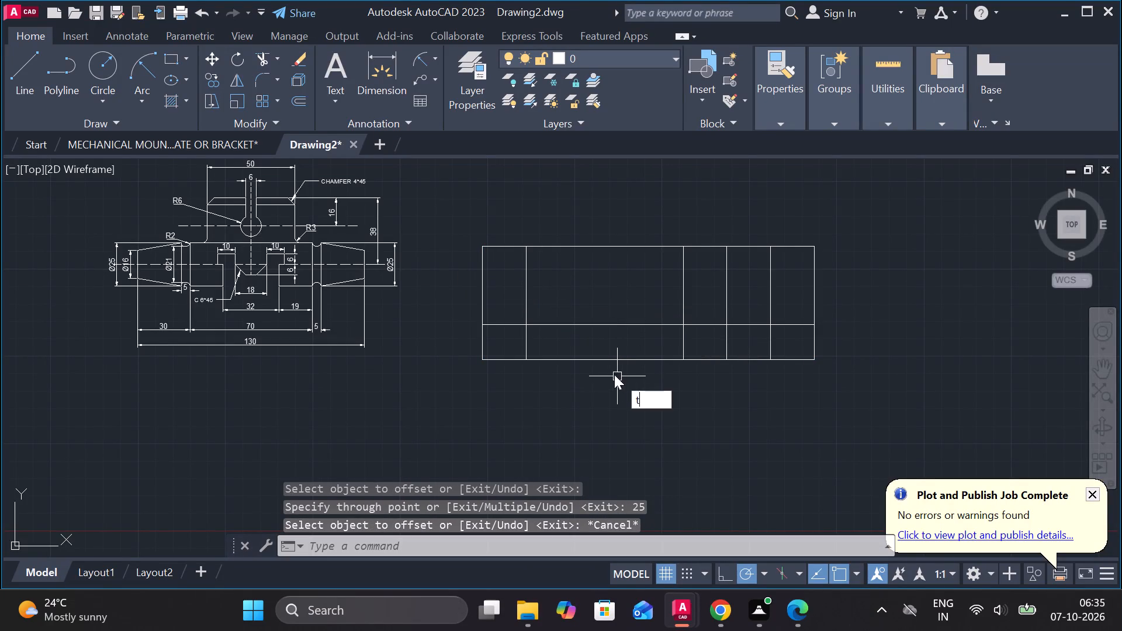
text(r)
key(space)
click(573, 322)
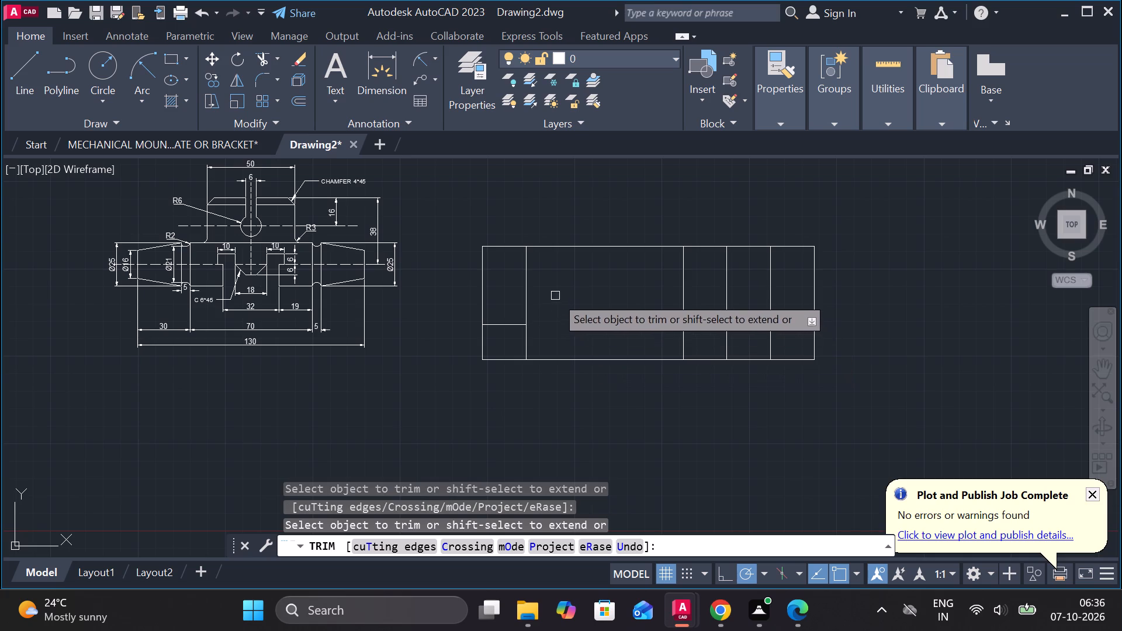
click(524, 285)
scroll(874, 324, up, 1)
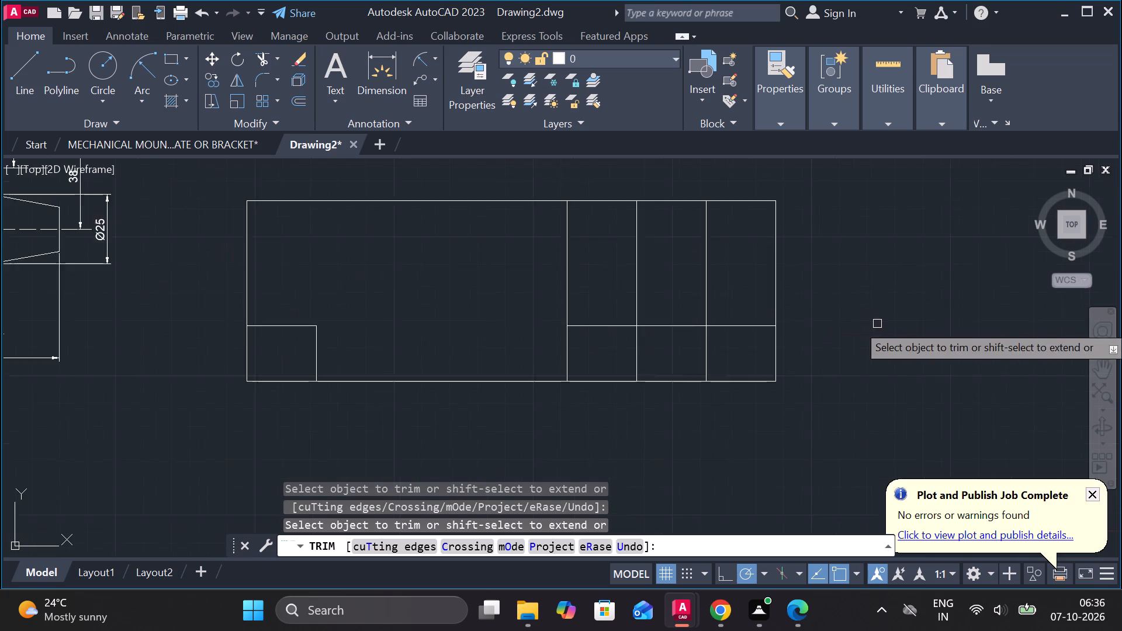
scroll(877, 324, up, 1)
middle_drag(877, 324, 825, 355)
key(Escape)
Offset the remaining horizontal line across the three columns upward by 7.
click(624, 361)
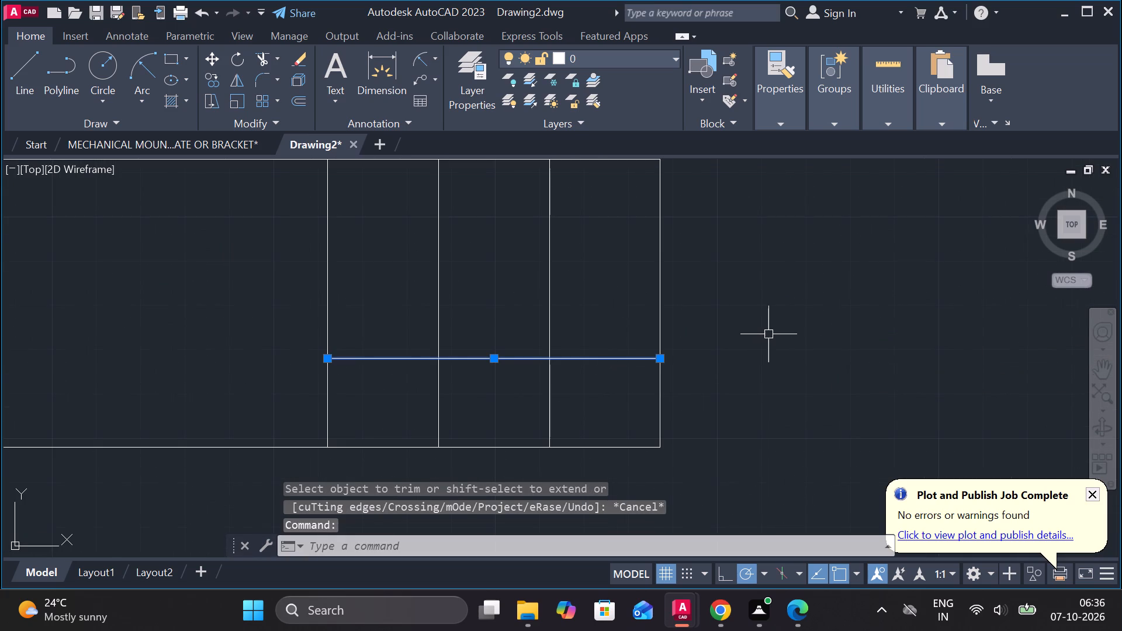
key(o)
key(Return)
key(Return)
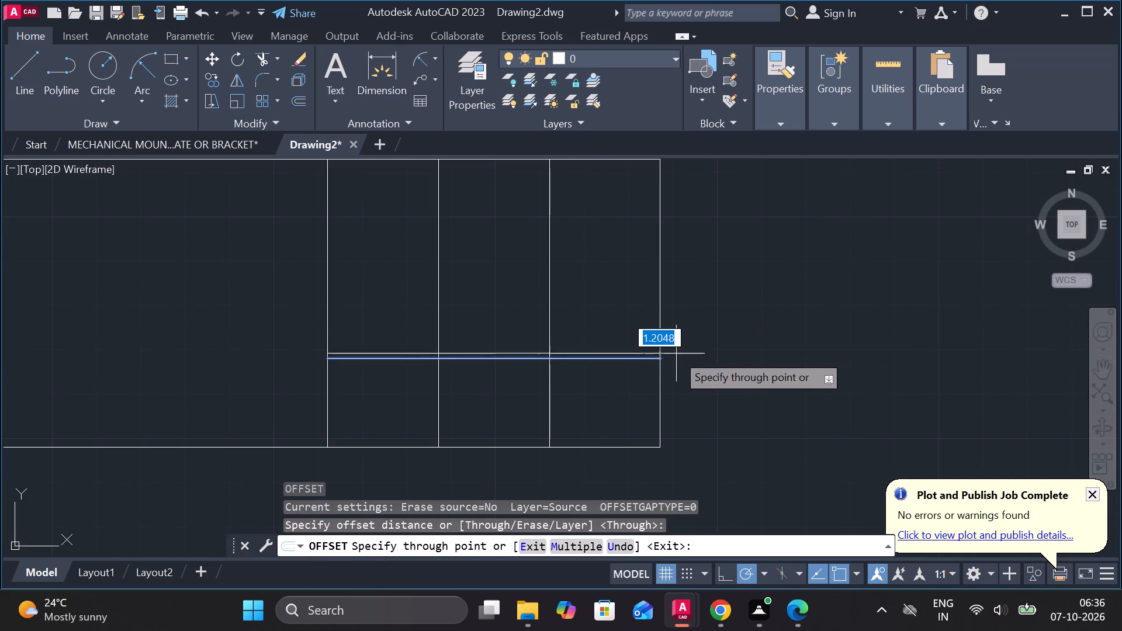
text(7)
key(space)
click(690, 320)
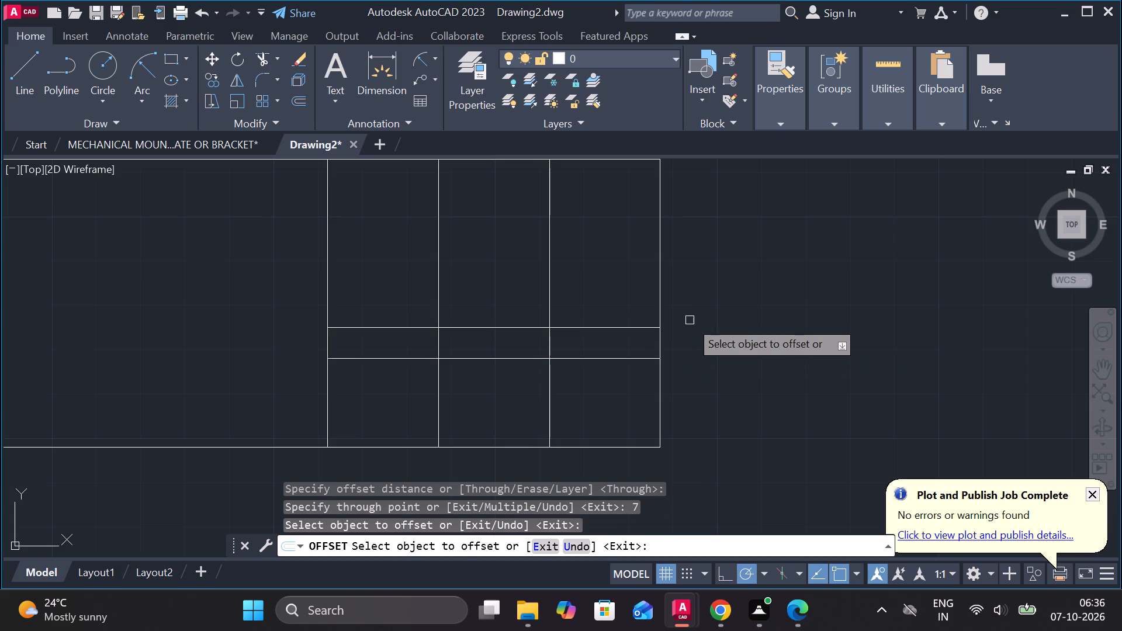
key(Escape)
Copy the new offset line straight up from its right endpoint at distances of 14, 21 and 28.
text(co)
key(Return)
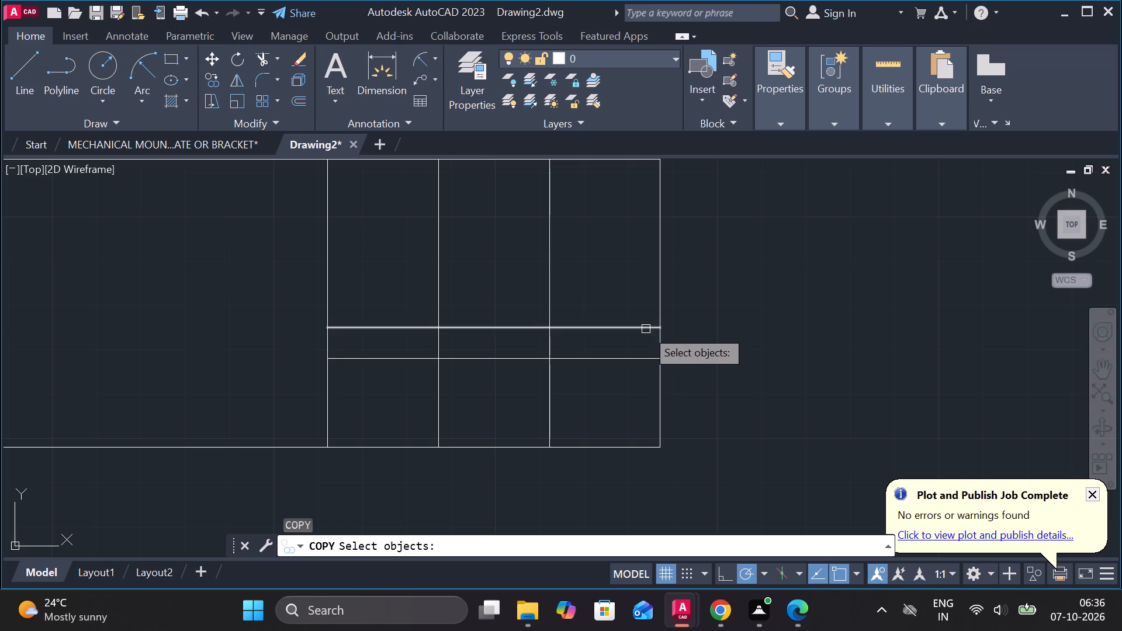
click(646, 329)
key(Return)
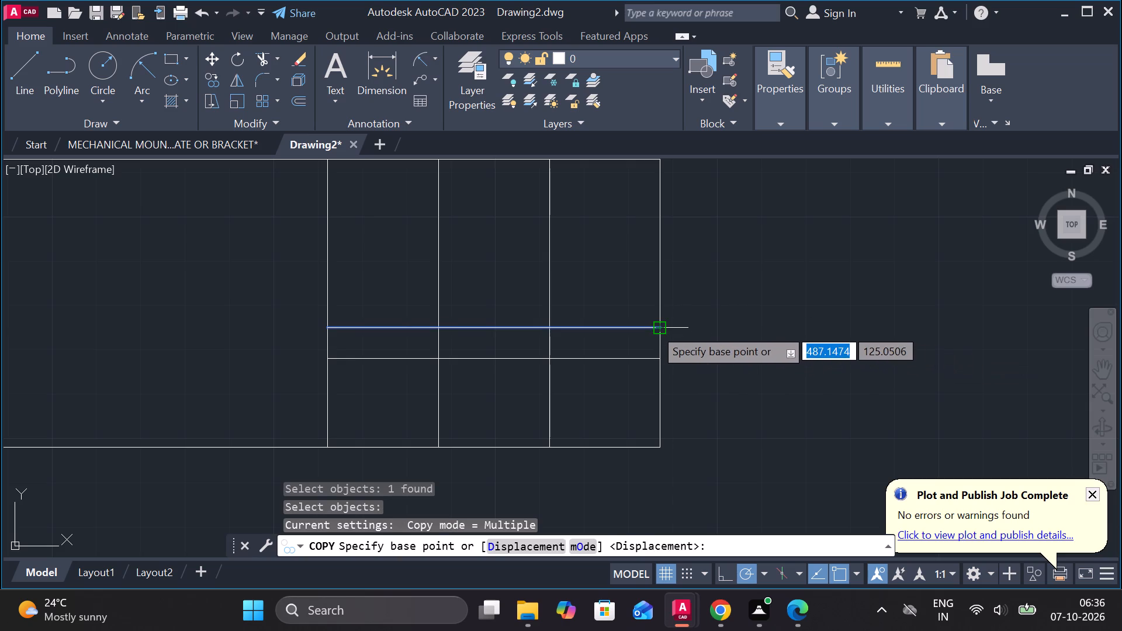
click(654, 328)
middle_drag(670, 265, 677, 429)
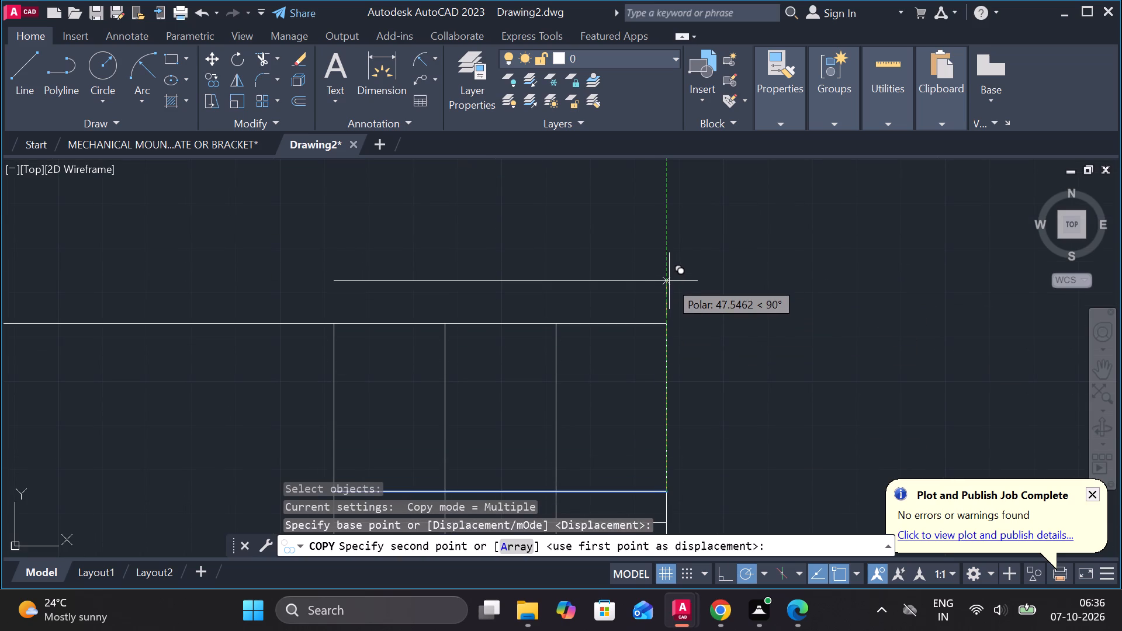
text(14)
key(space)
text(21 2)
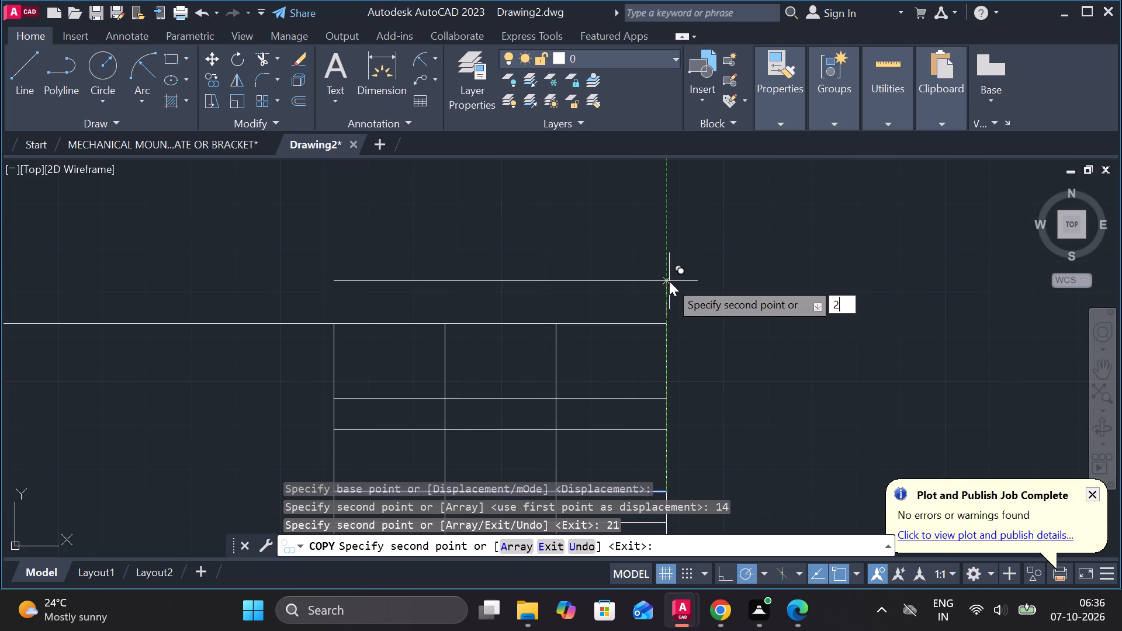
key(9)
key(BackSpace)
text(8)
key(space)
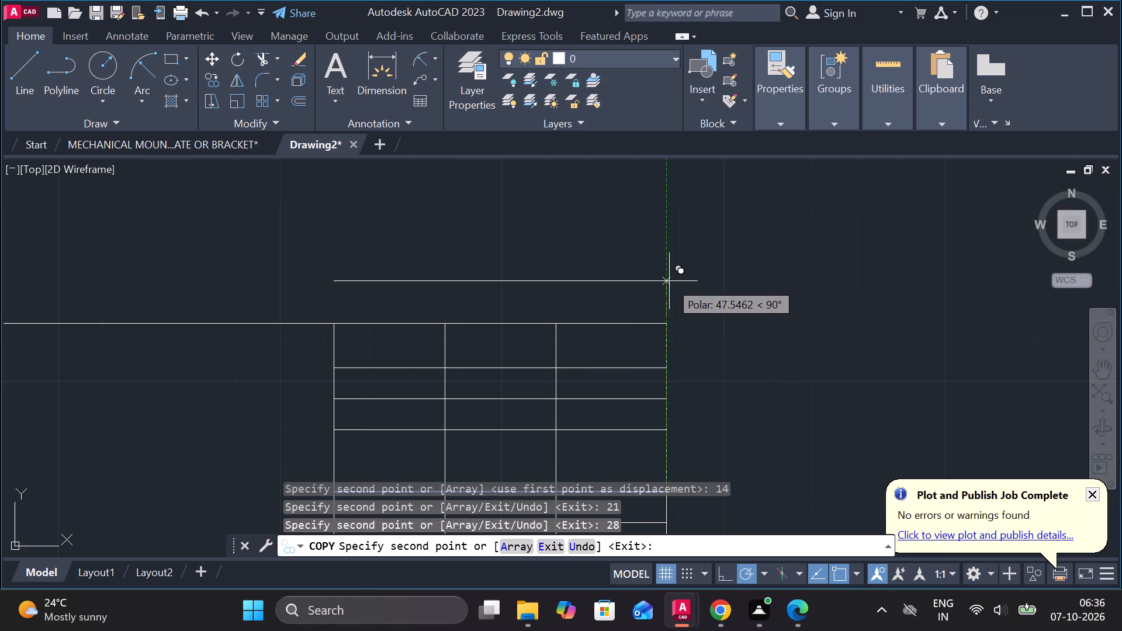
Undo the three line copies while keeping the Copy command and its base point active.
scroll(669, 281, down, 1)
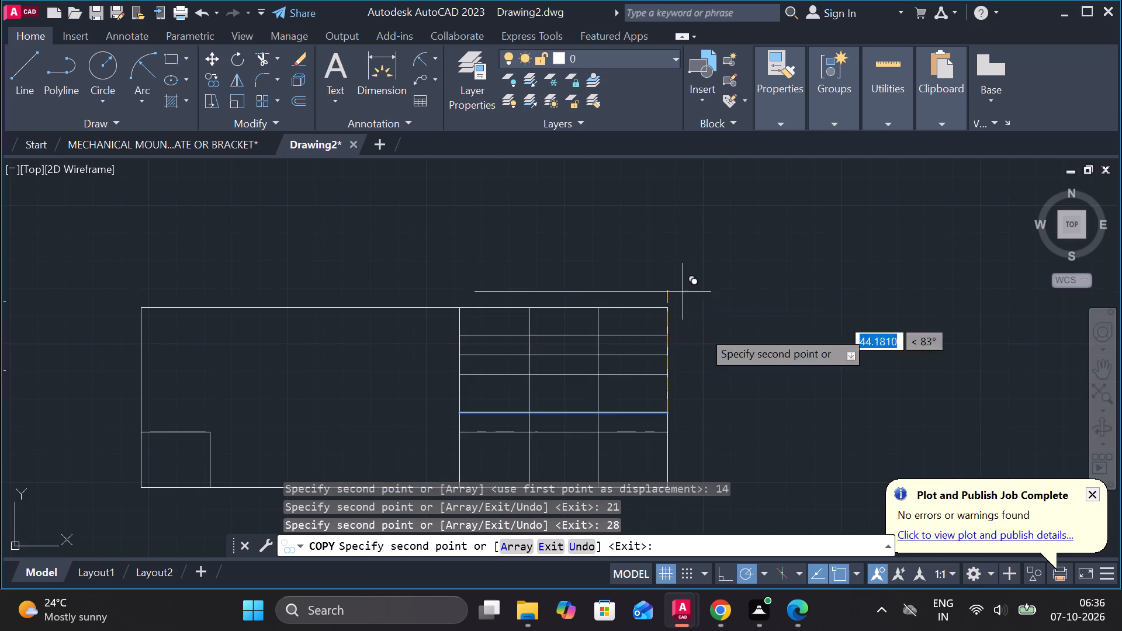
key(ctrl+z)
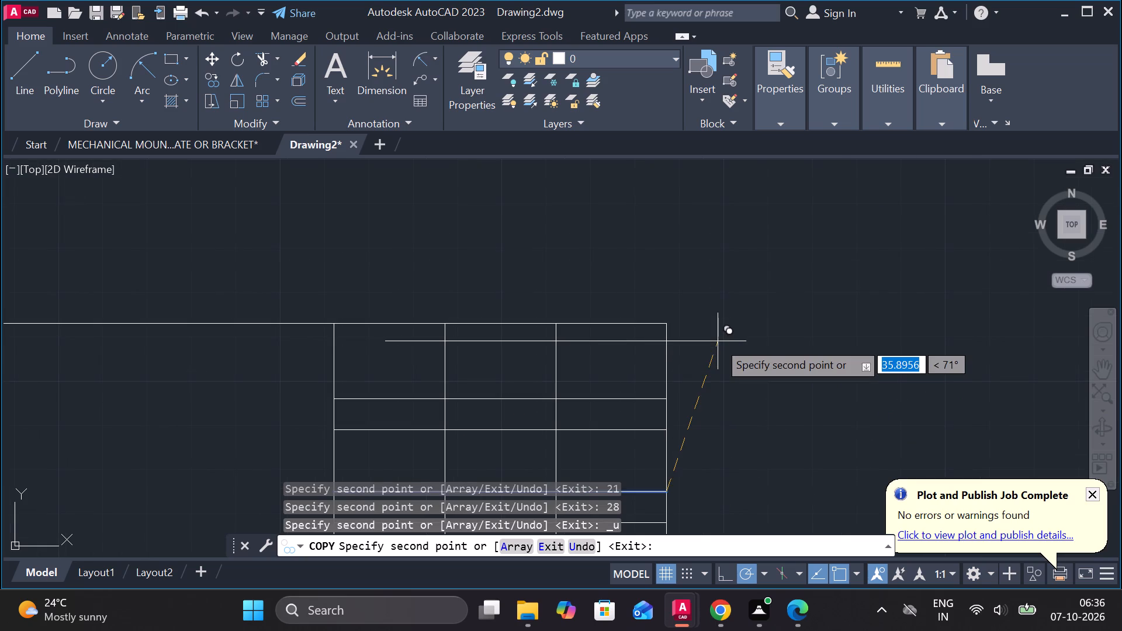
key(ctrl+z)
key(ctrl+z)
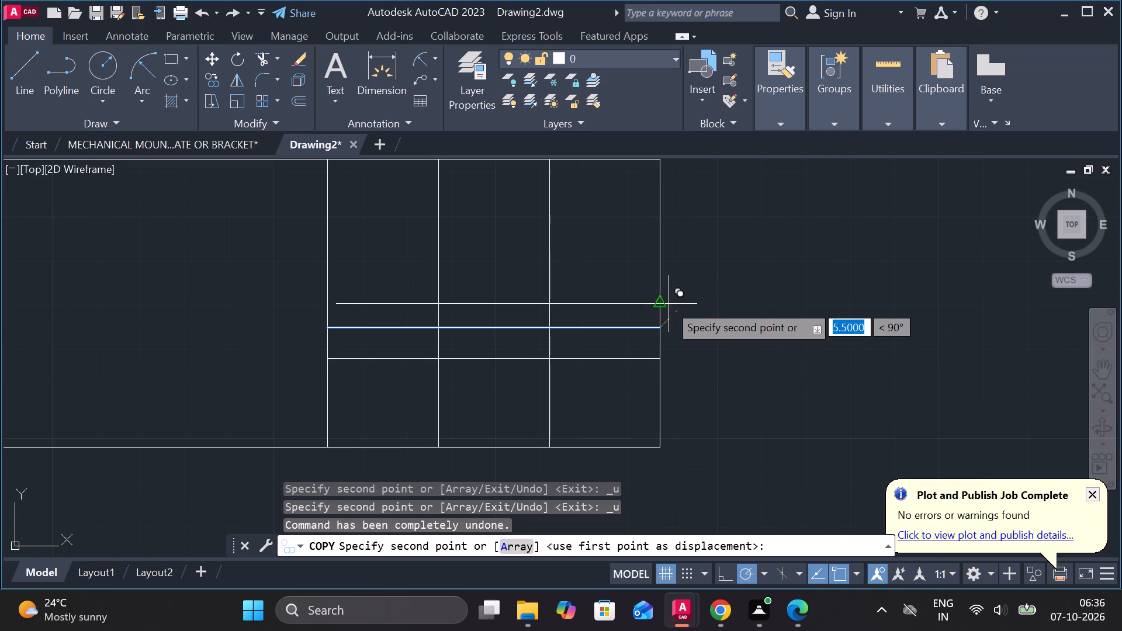
Copy the offset line straight up from its right endpoint at distances of 7, 14, 21 and 28.
middle_drag(692, 349, 696, 372)
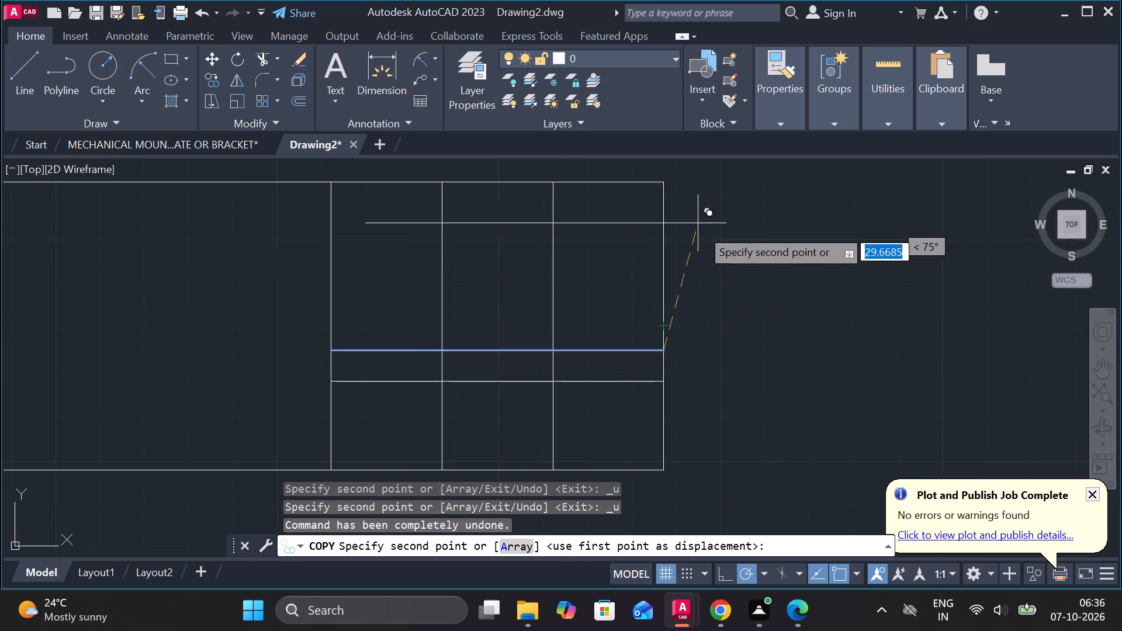
middle_drag(704, 254, 712, 306)
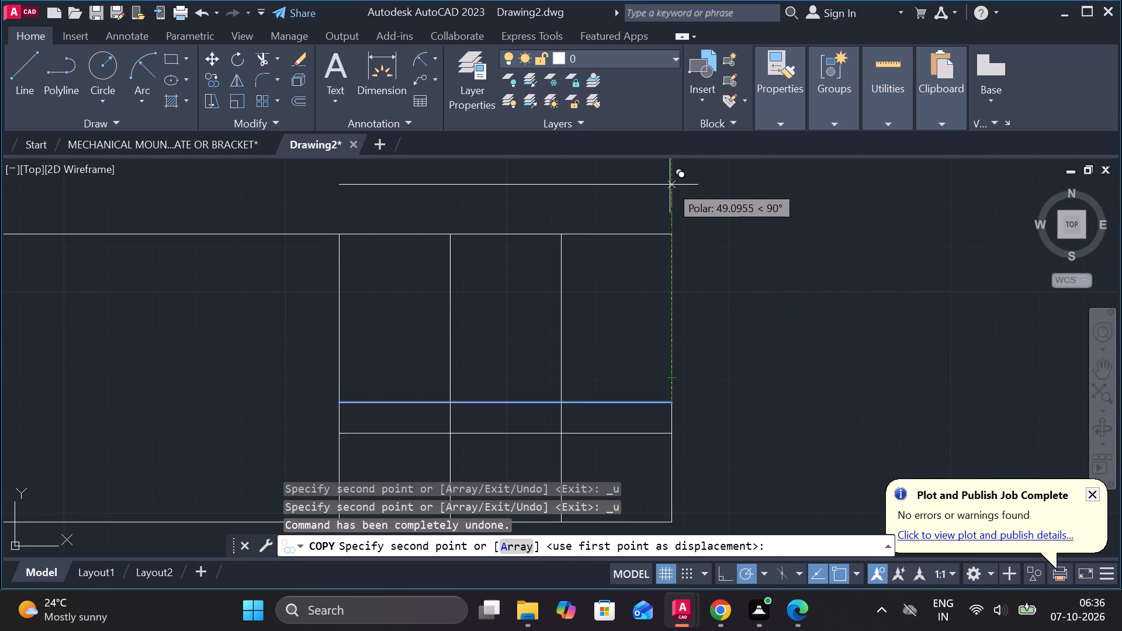
text(7)
key(space)
text(14)
key(space)
text(21)
key(space)
key(2)
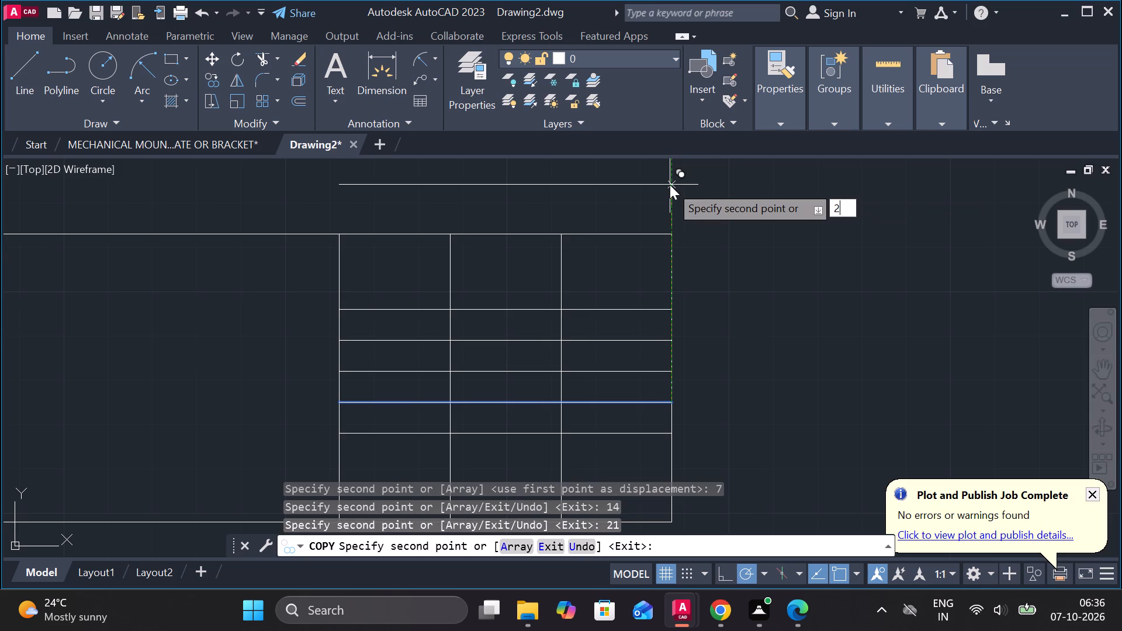
key(8)
key(Return)
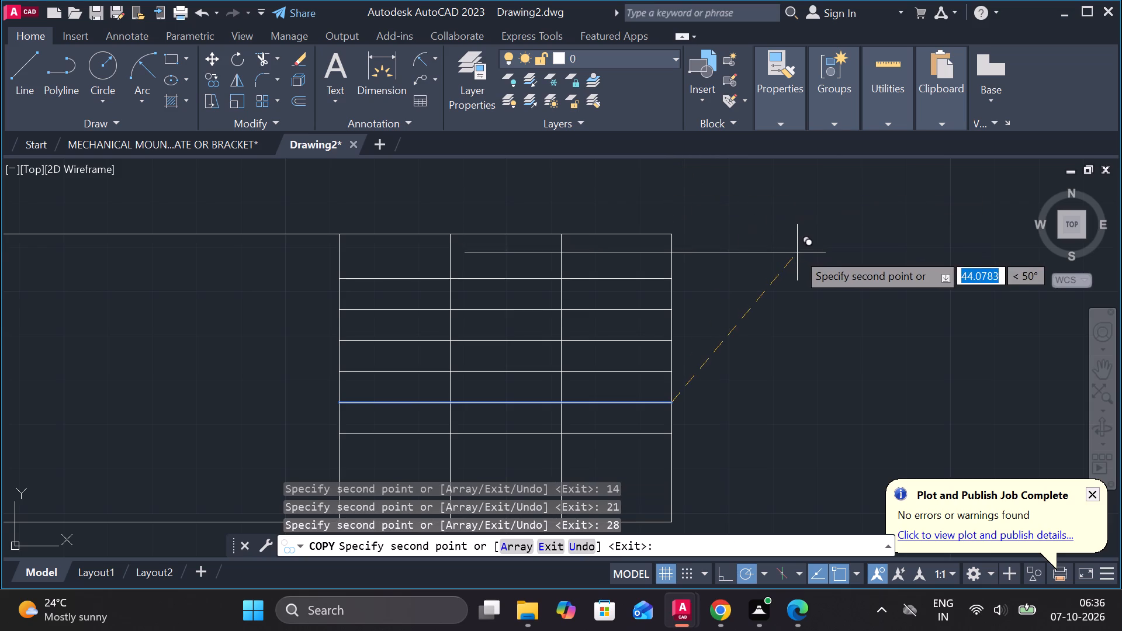
key(Escape)
Trim the two inner column lines below the lowest horizontal line of the three-column grid.
text(tr)
key(space)
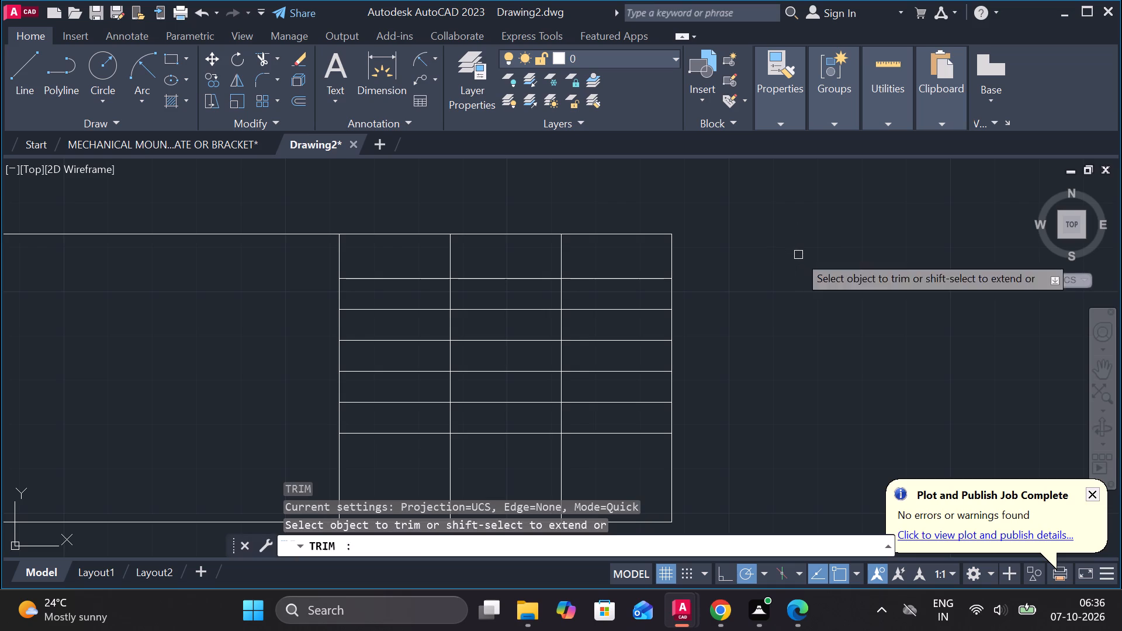
middle_drag(640, 457, 702, 423)
drag(681, 420, 576, 435)
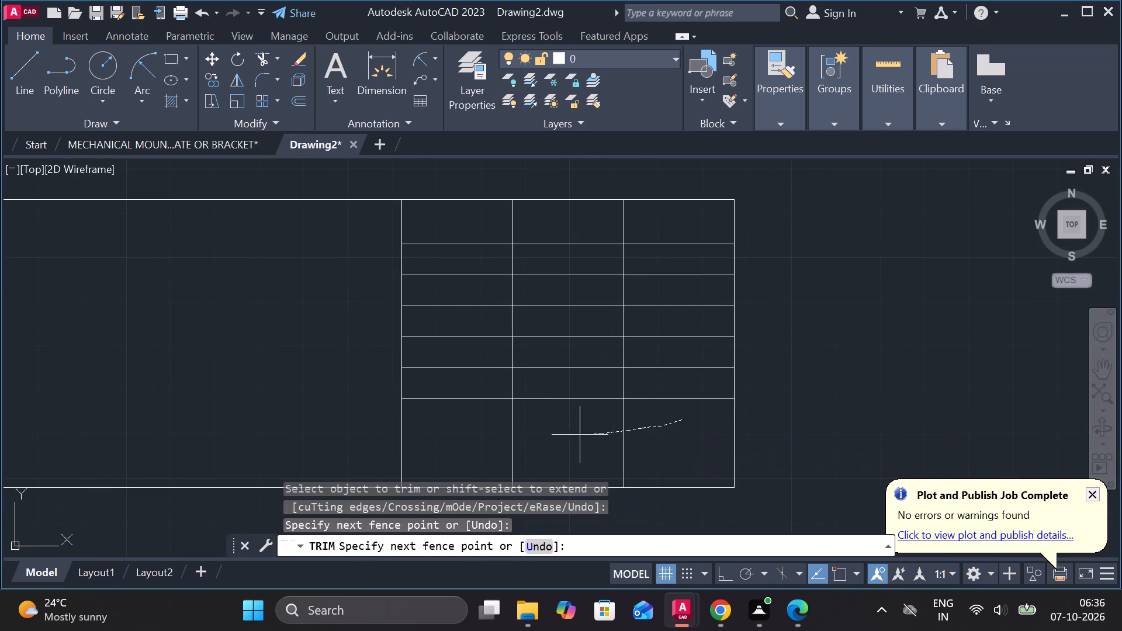
drag(576, 435, 497, 437)
middle_drag(289, 314, 411, 372)
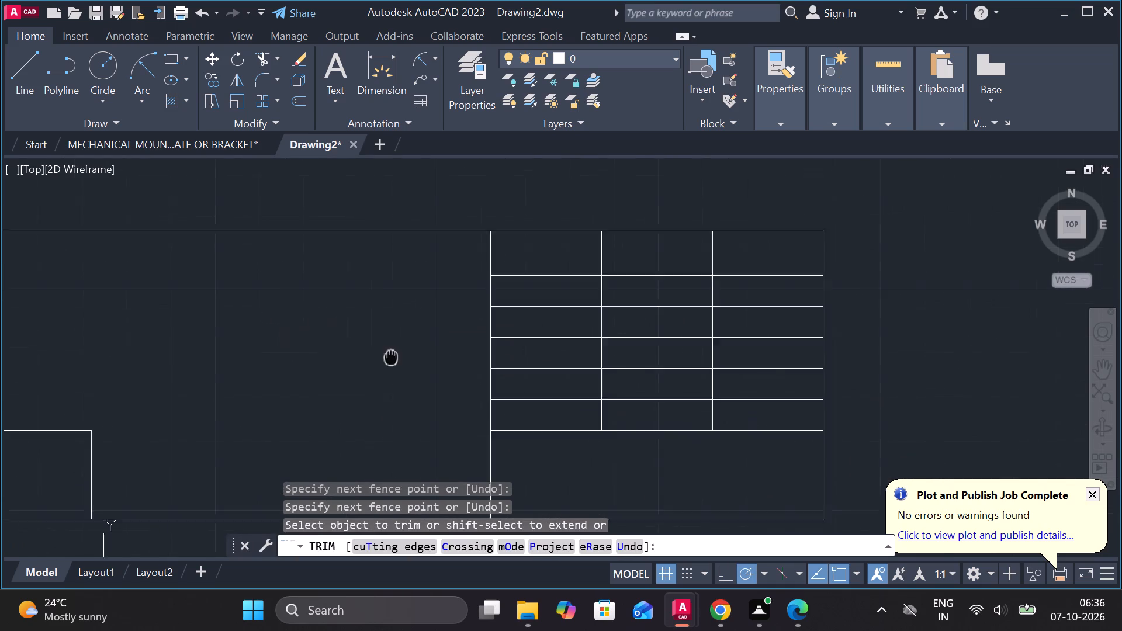
middle_drag(411, 372, 422, 380)
scroll(420, 371, down, 1)
middle_drag(420, 371, 416, 353)
key(Escape)
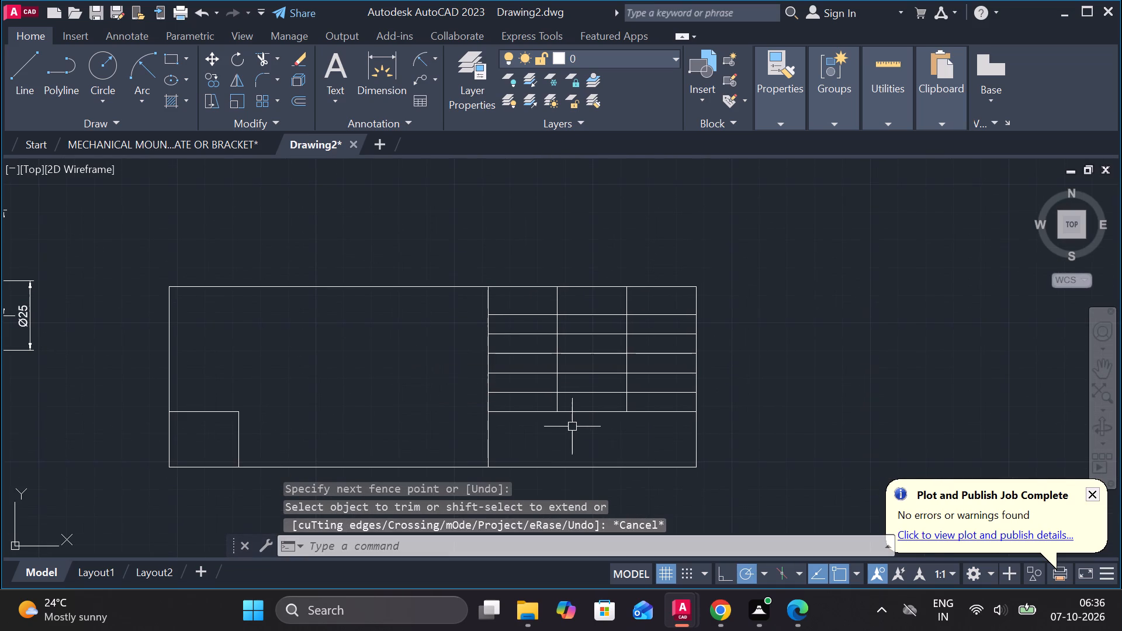
Extend the grid's lowest horizontal line leftward to meet the small box in the rectangle's lower-left corner.
text(ex)
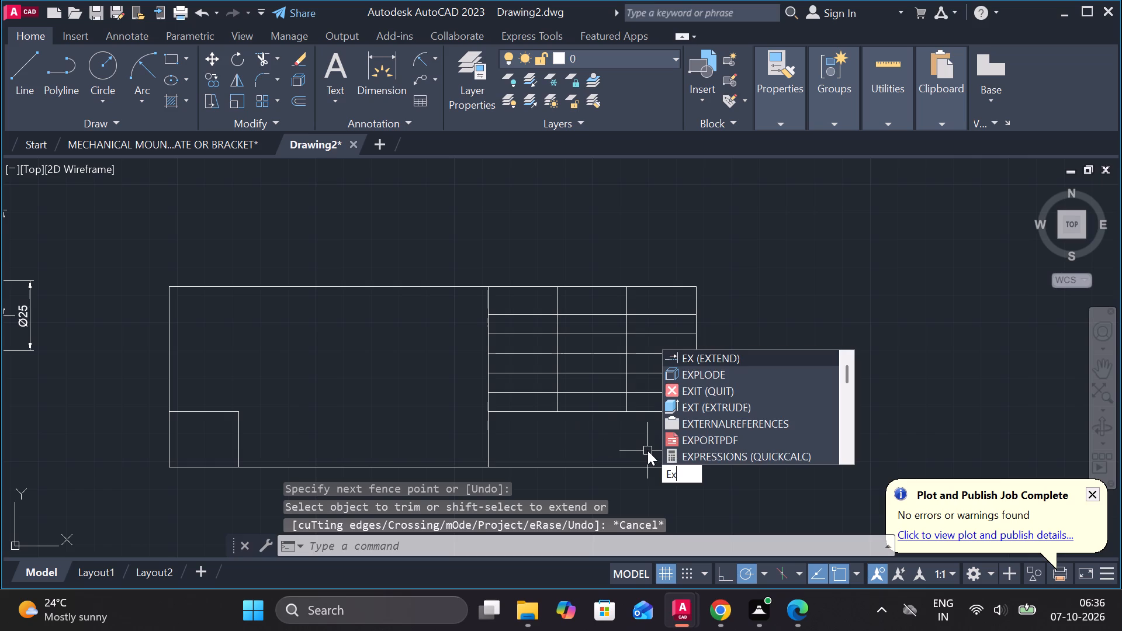
key(space)
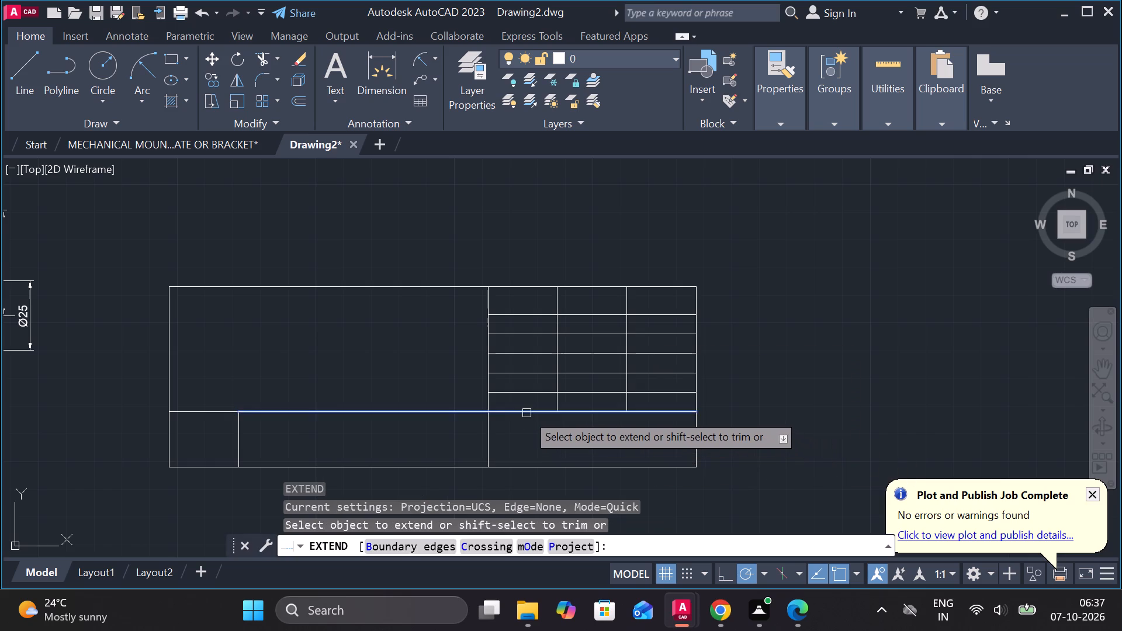
click(527, 413)
scroll(538, 332, up, 1)
key(Escape)
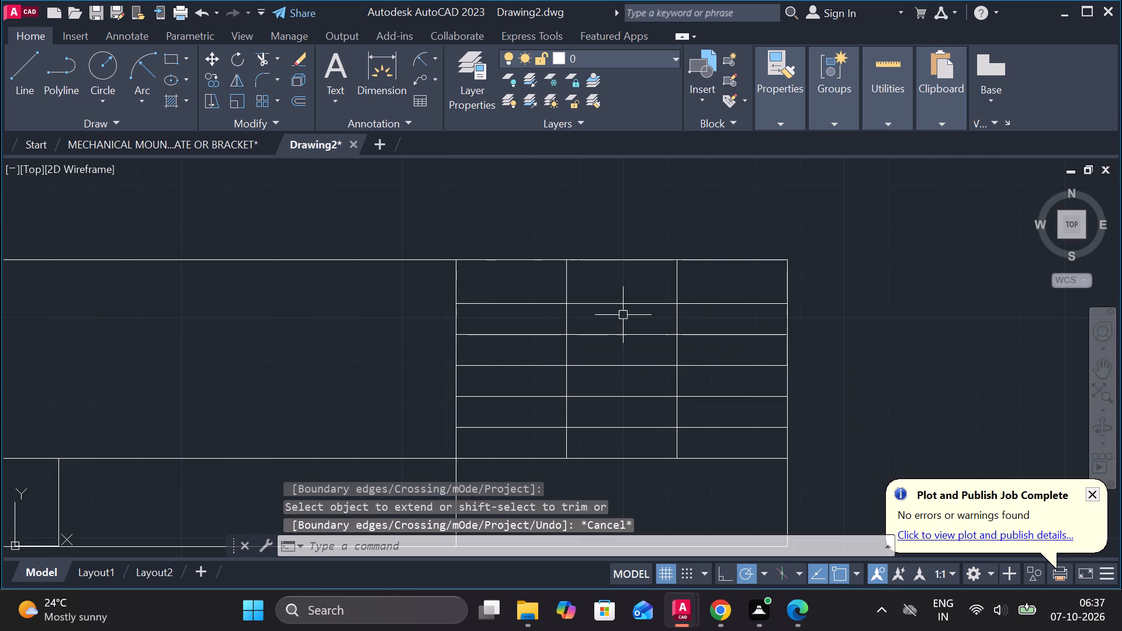
Add centre-aligned multiline text reading DESIGNED in the first column's cell, in the second row from the top of the grid.
key(m)
key(t)
key(Return)
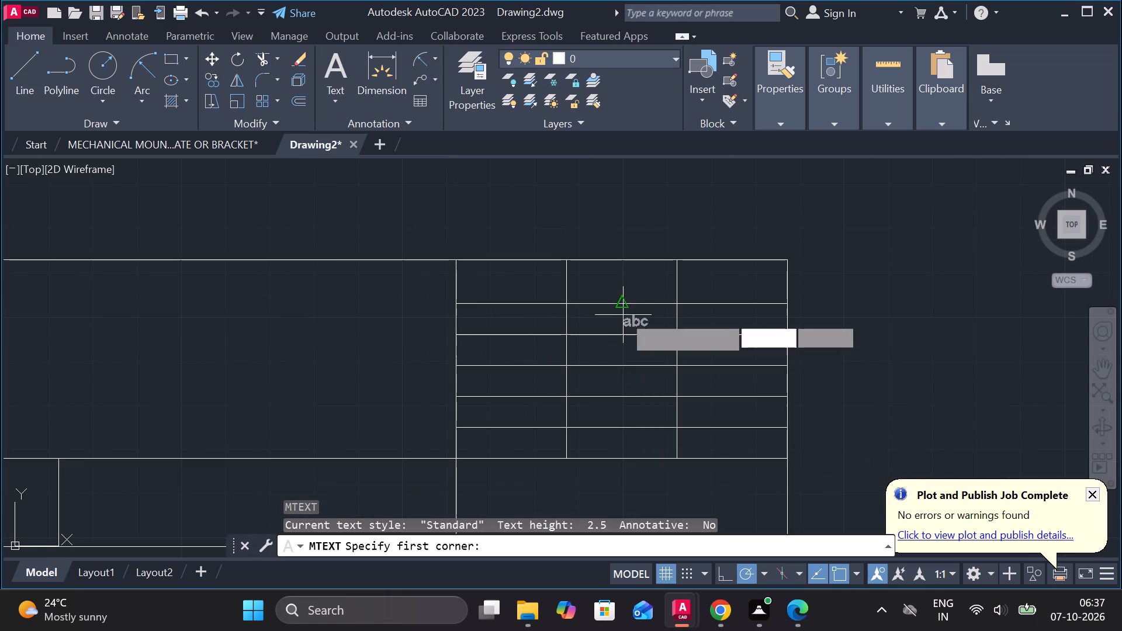
scroll(532, 303, up, 3)
middle_drag(536, 328, 565, 328)
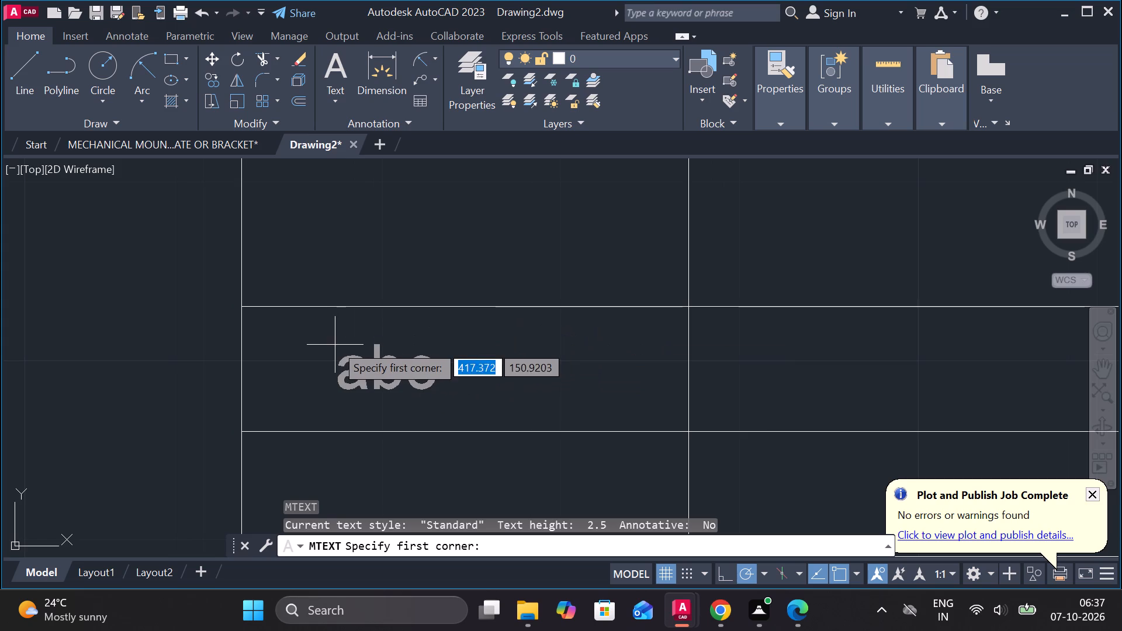
click(318, 333)
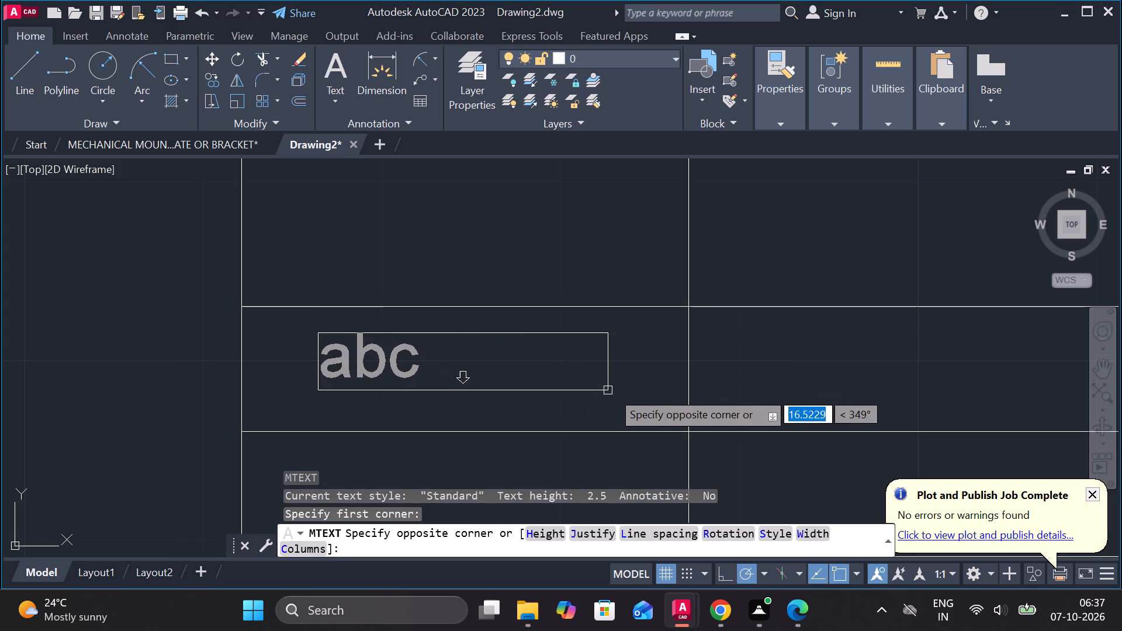
click(614, 391)
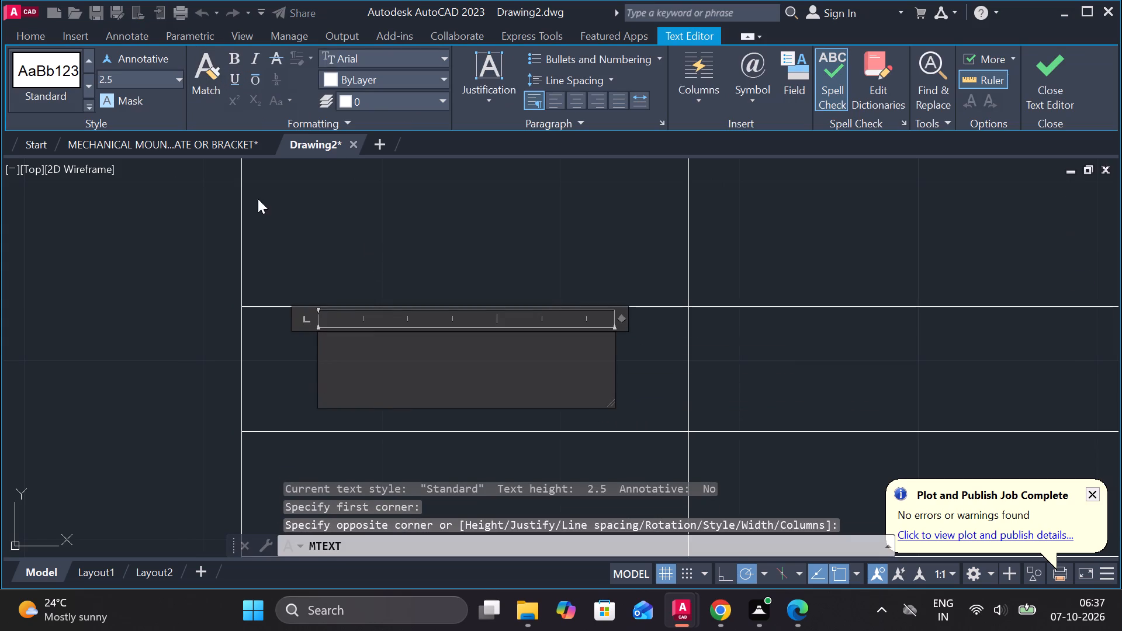
key(d)
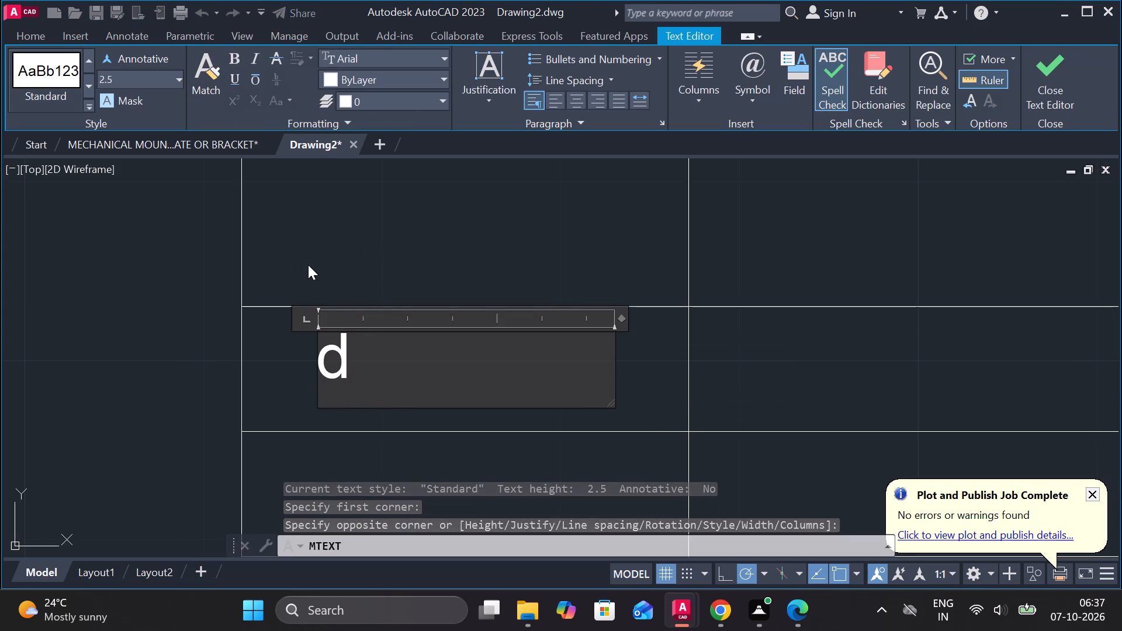
key(BackSpace)
text(DESIGNED)
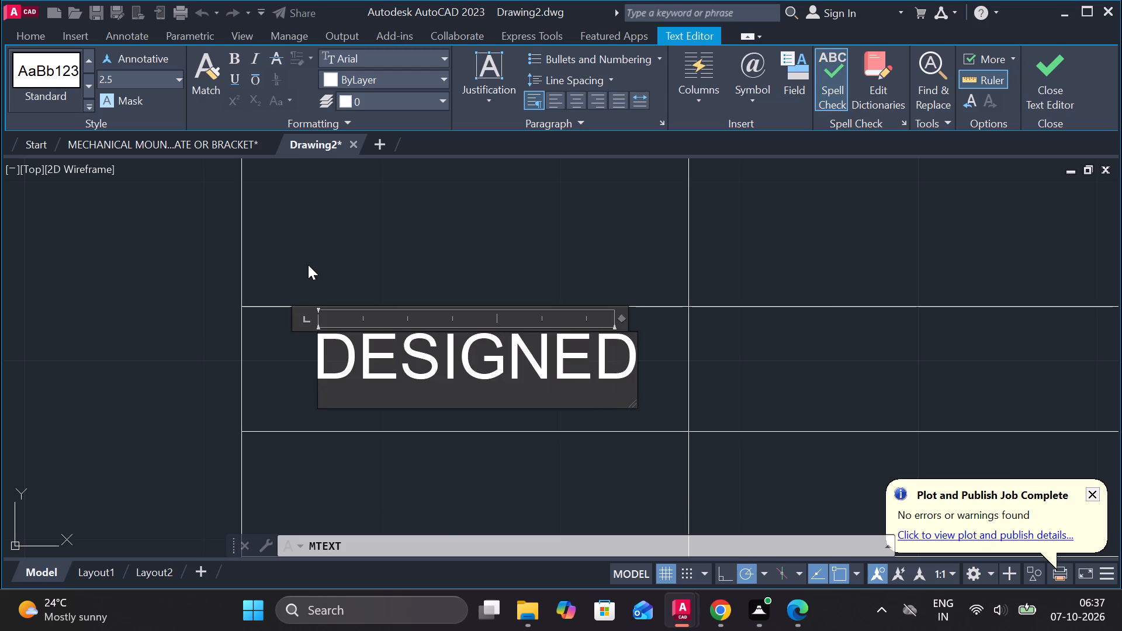
click(556, 99)
click(569, 97)
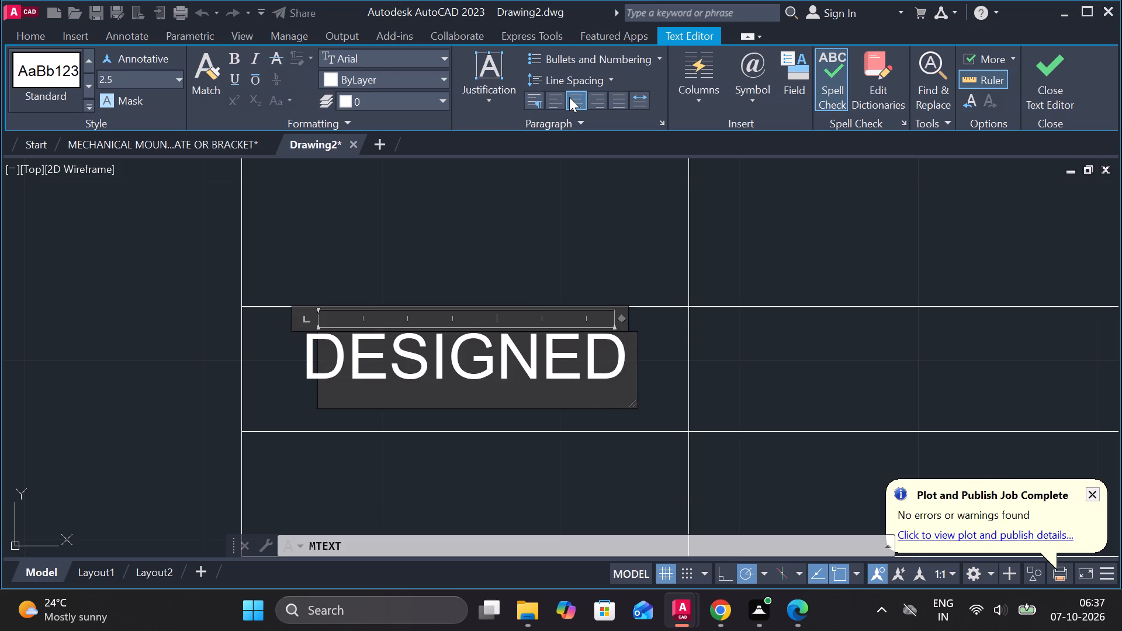
click(1062, 57)
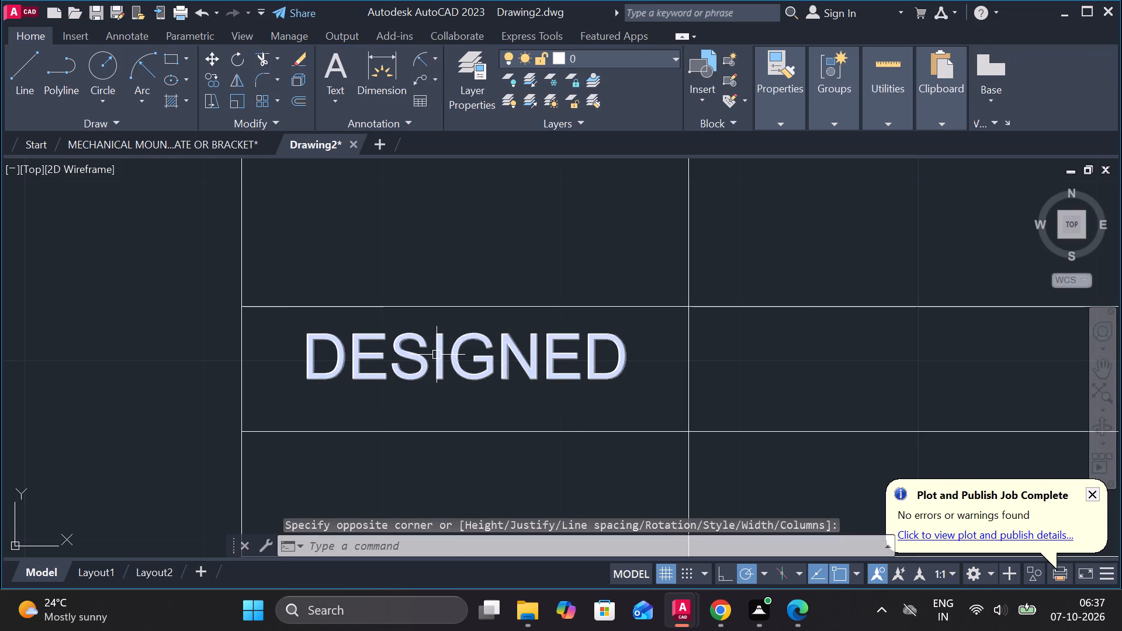
Copy the DESIGNED label straight down the first column into each of the next three rows of the grid.
click(437, 355)
text(CO)
key(Return)
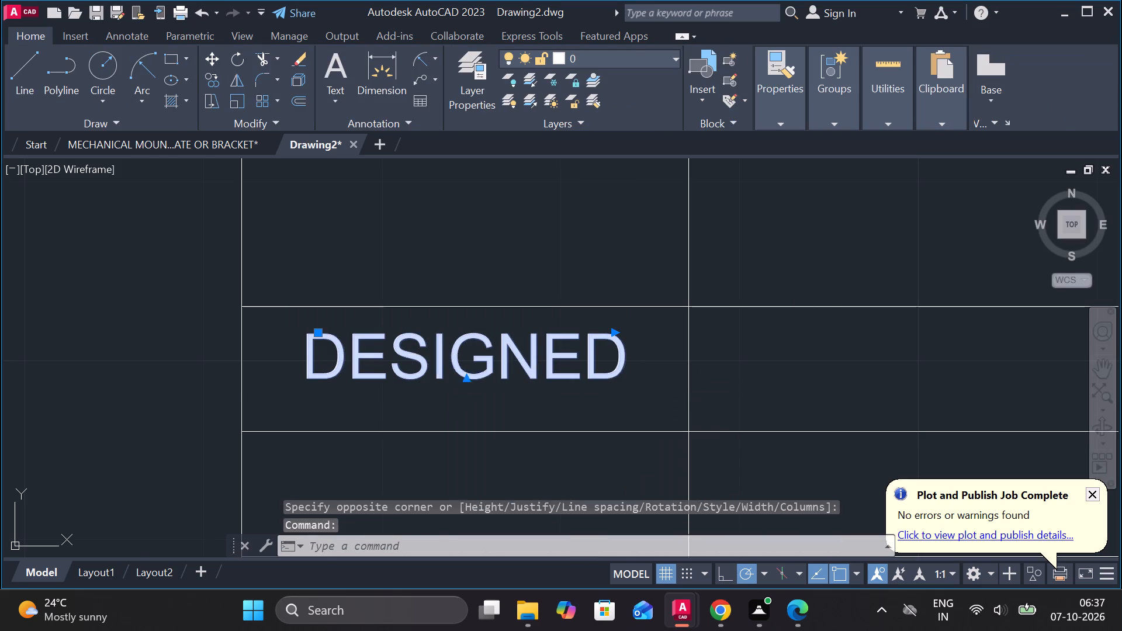
click(306, 335)
middle_drag(320, 403, 321, 276)
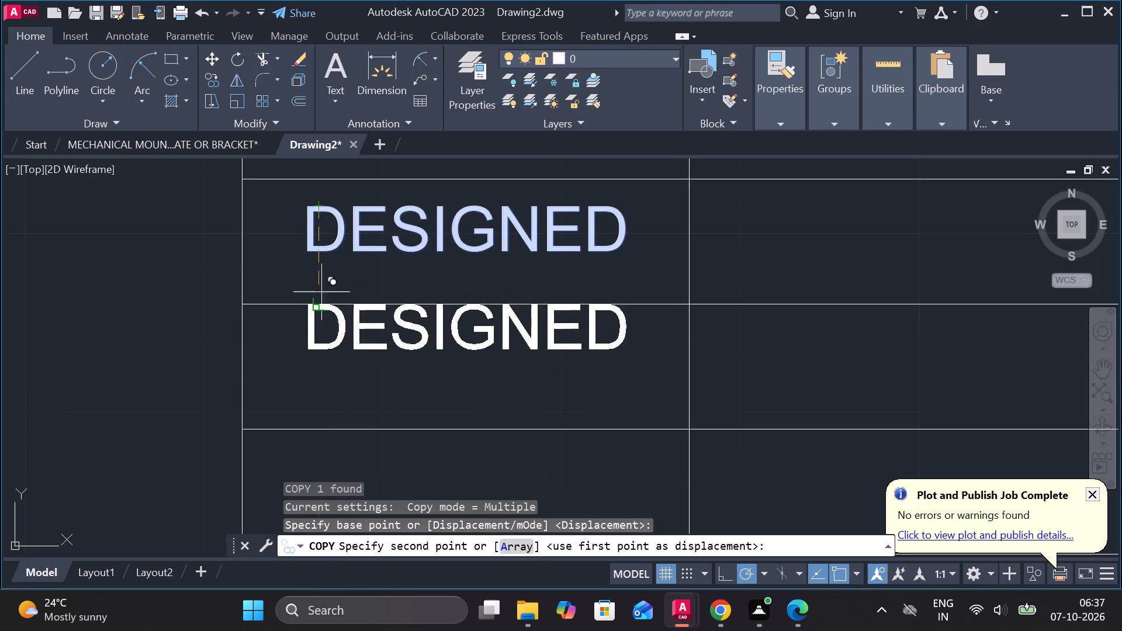
click(314, 342)
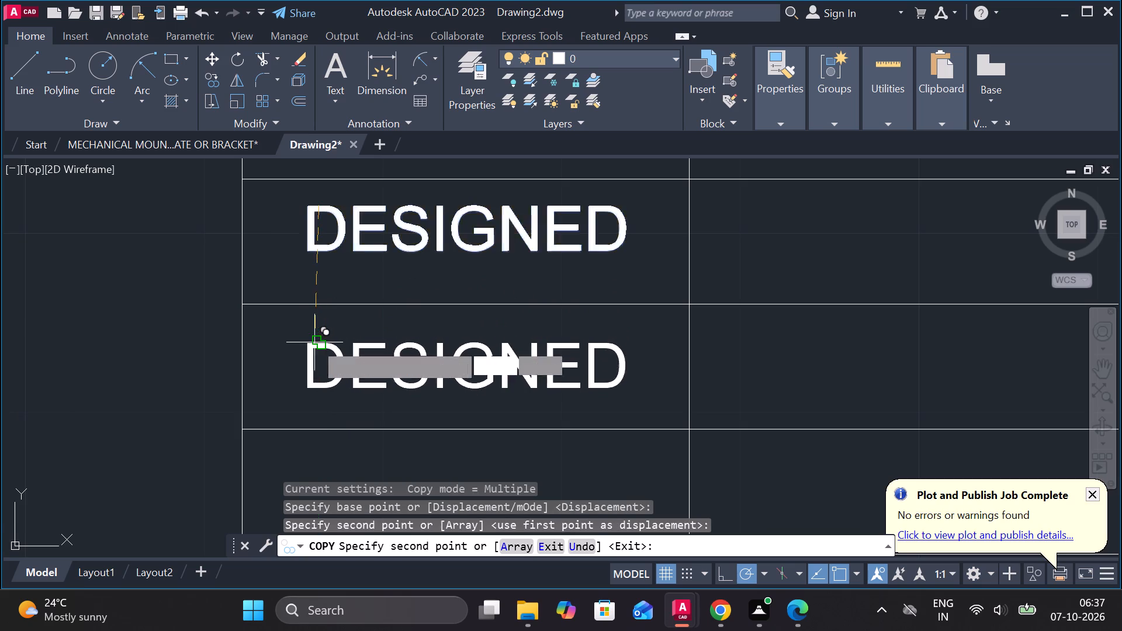
scroll(314, 342, down, 2)
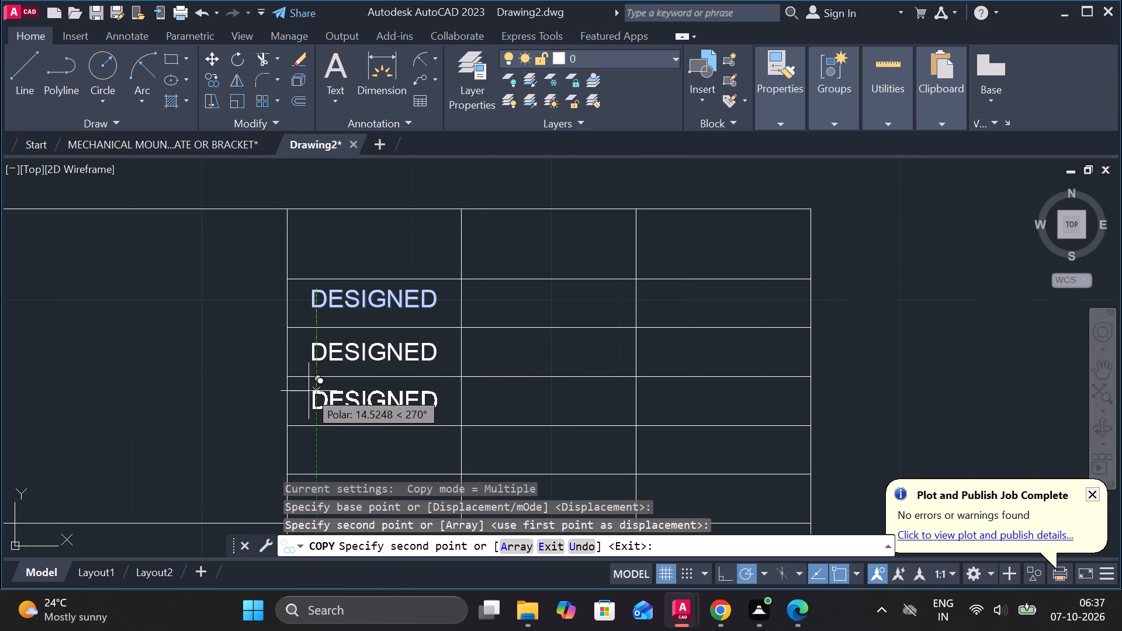
click(309, 391)
middle_drag(317, 444, 321, 444)
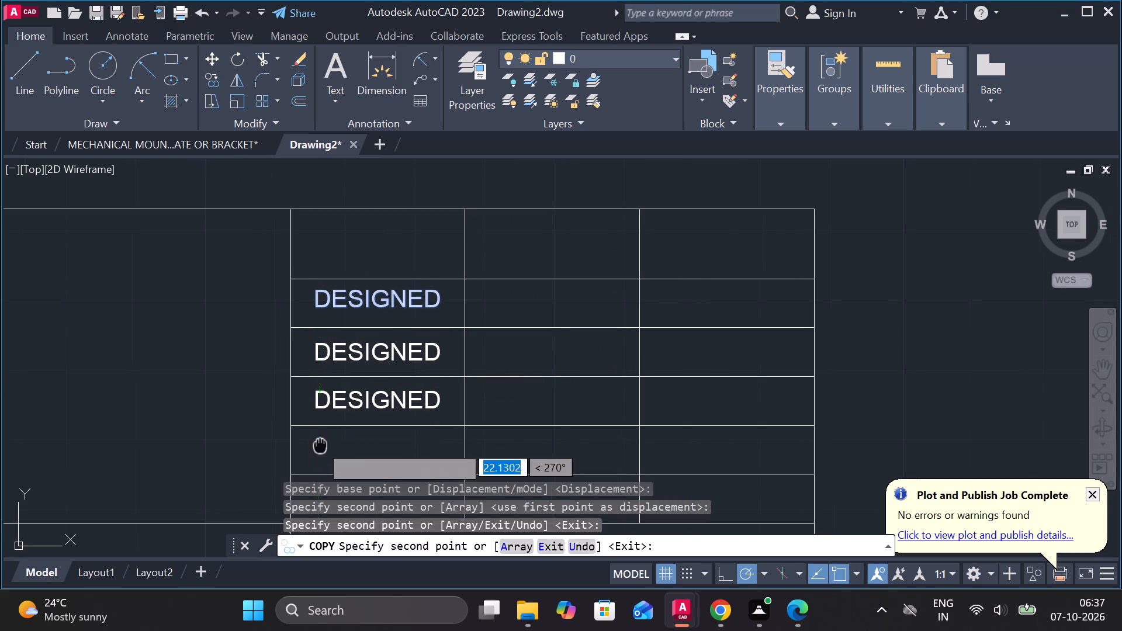
middle_drag(321, 444, 379, 411)
scroll(367, 416, up, 1)
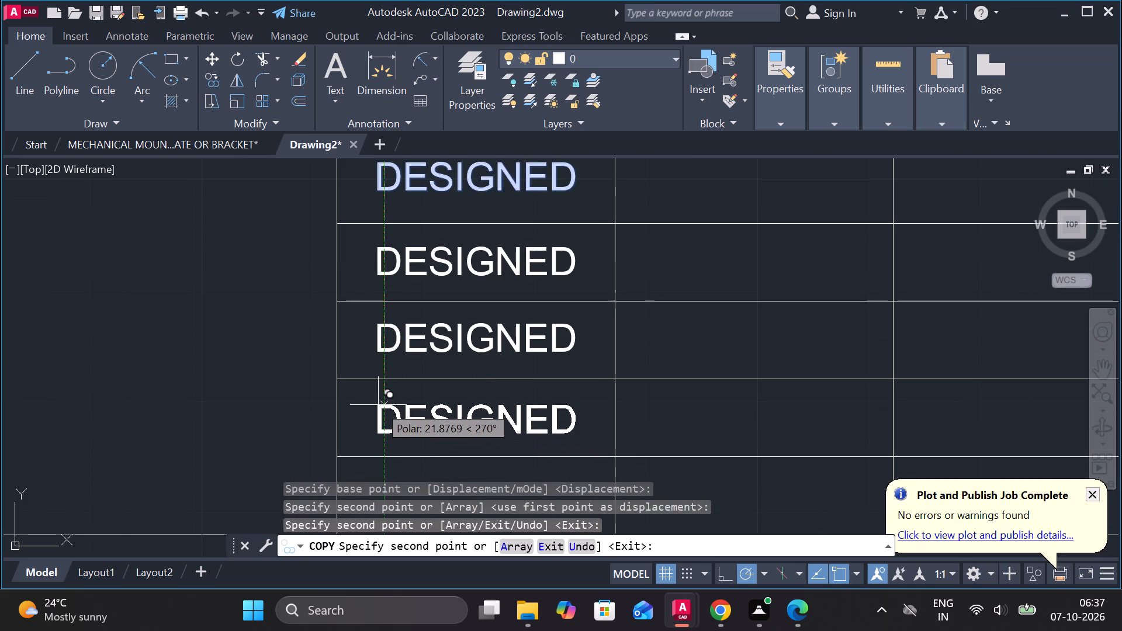
click(378, 401)
scroll(378, 401, down, 1)
middle_drag(387, 413, 401, 315)
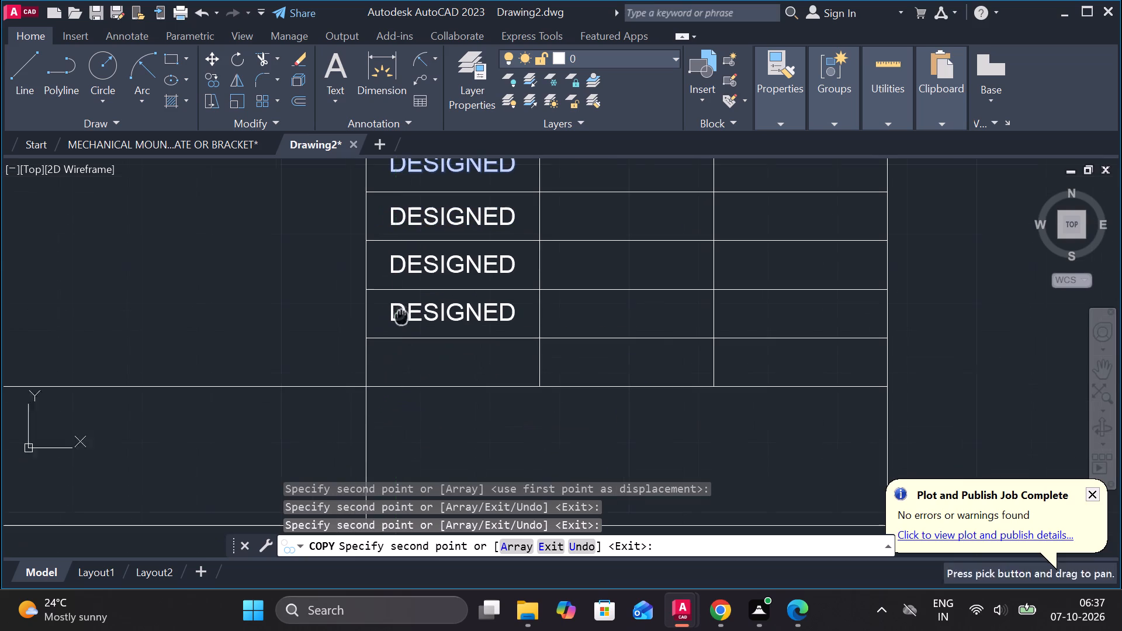
click(399, 351)
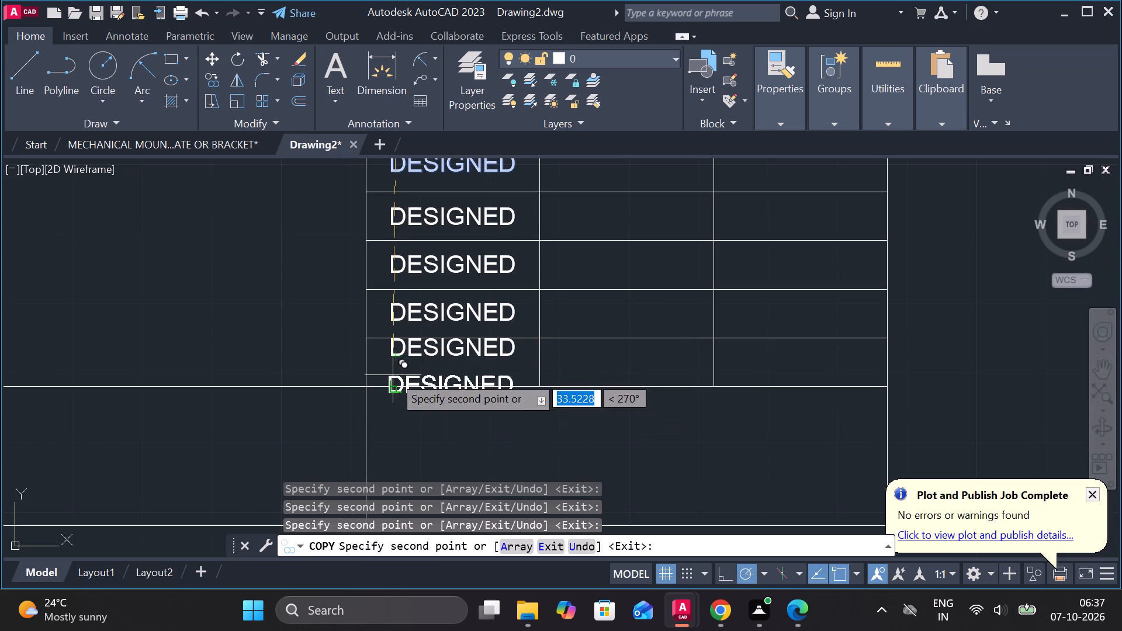
key(ctrl+z)
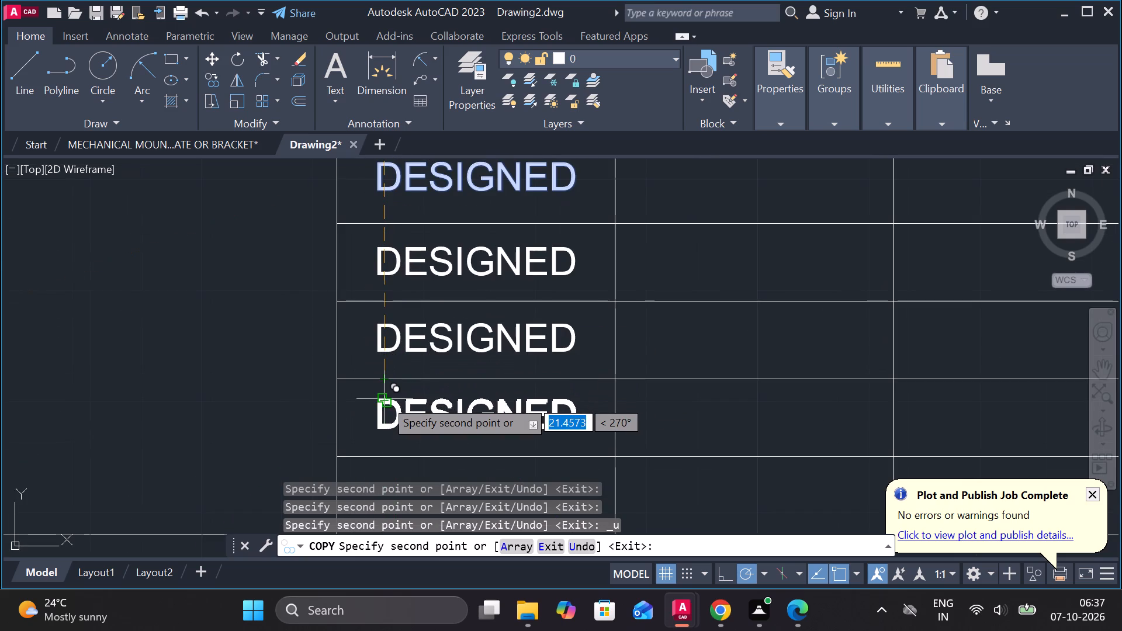
click(385, 399)
scroll(393, 393, down, 2)
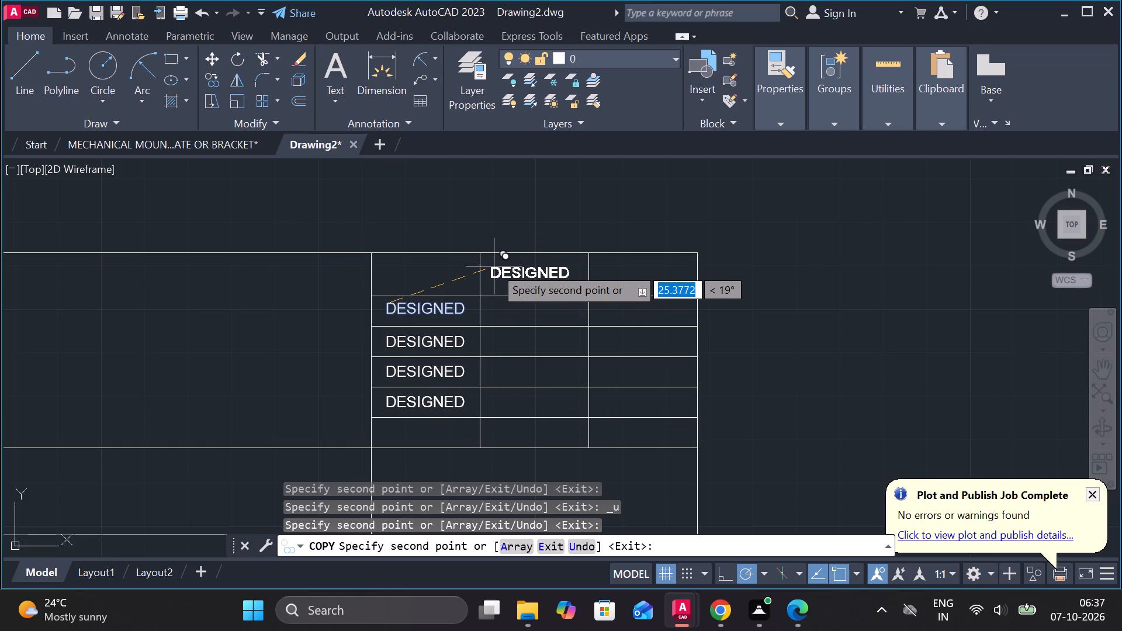
Copy the DESIGNED label into the second and third cells of the grid's top row and twice into the wide cell below the grid.
click(494, 266)
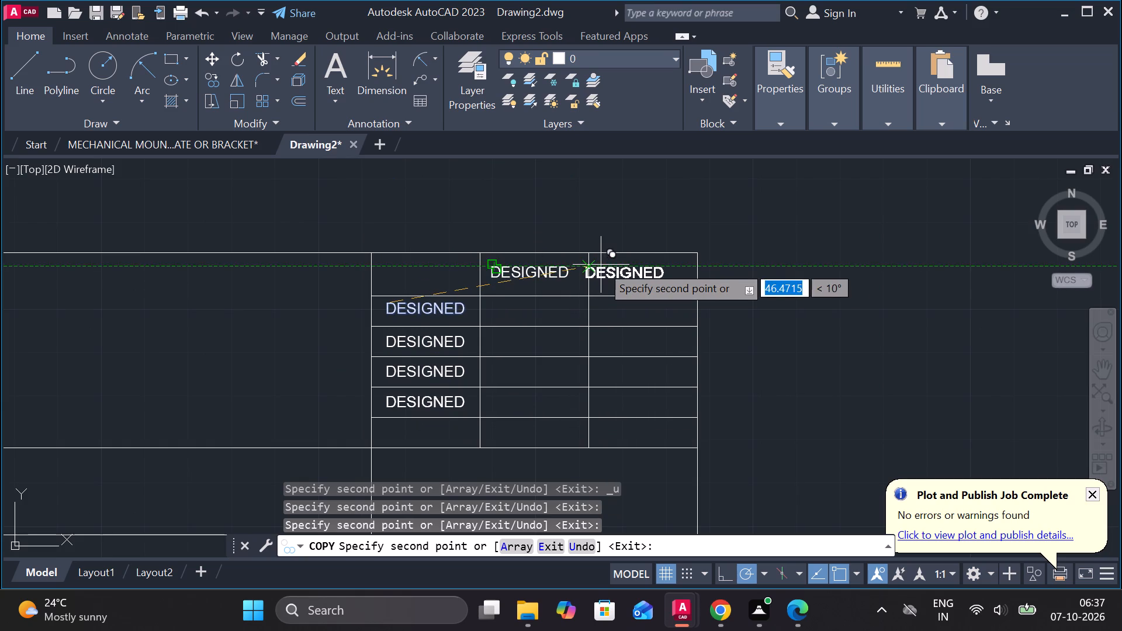
scroll(610, 265, up, 2)
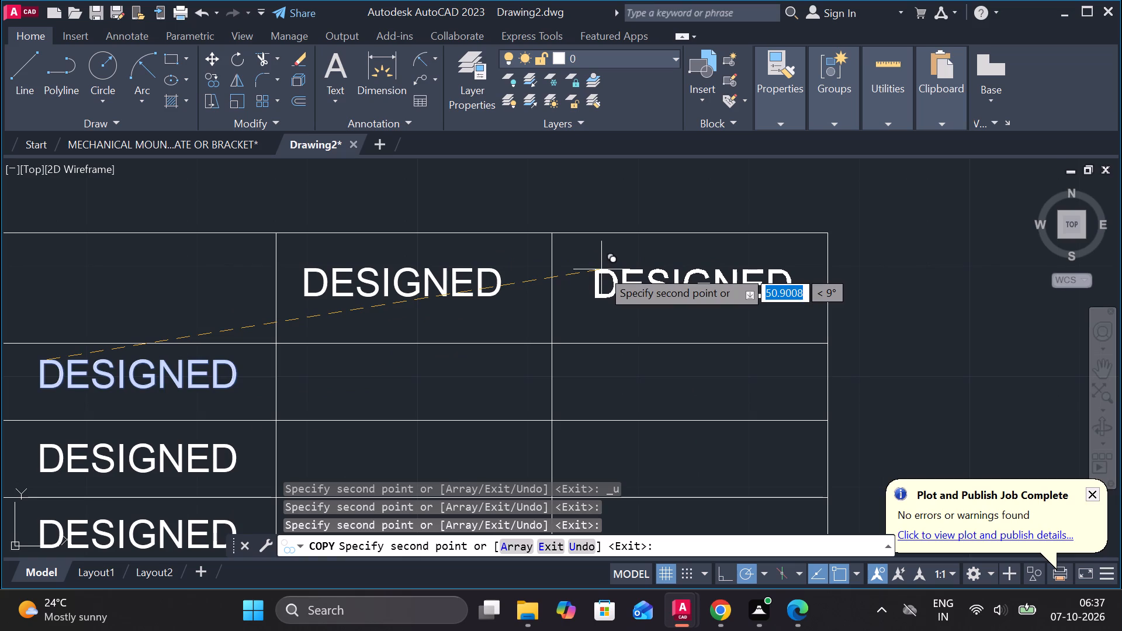
click(601, 269)
scroll(440, 334, down, 2)
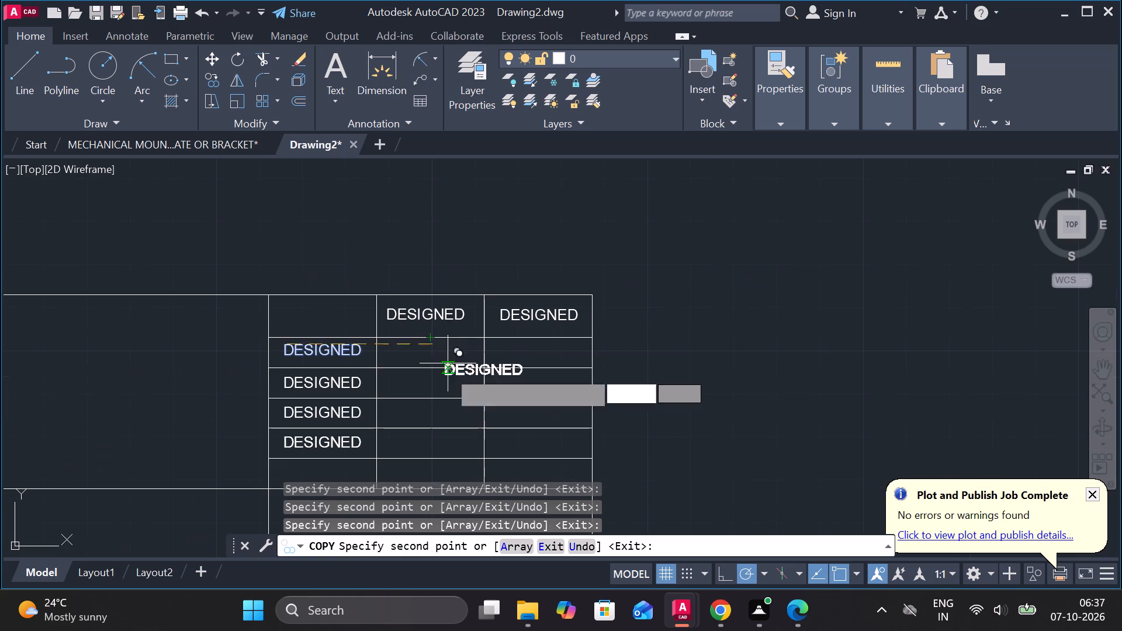
middle_drag(450, 397, 629, 245)
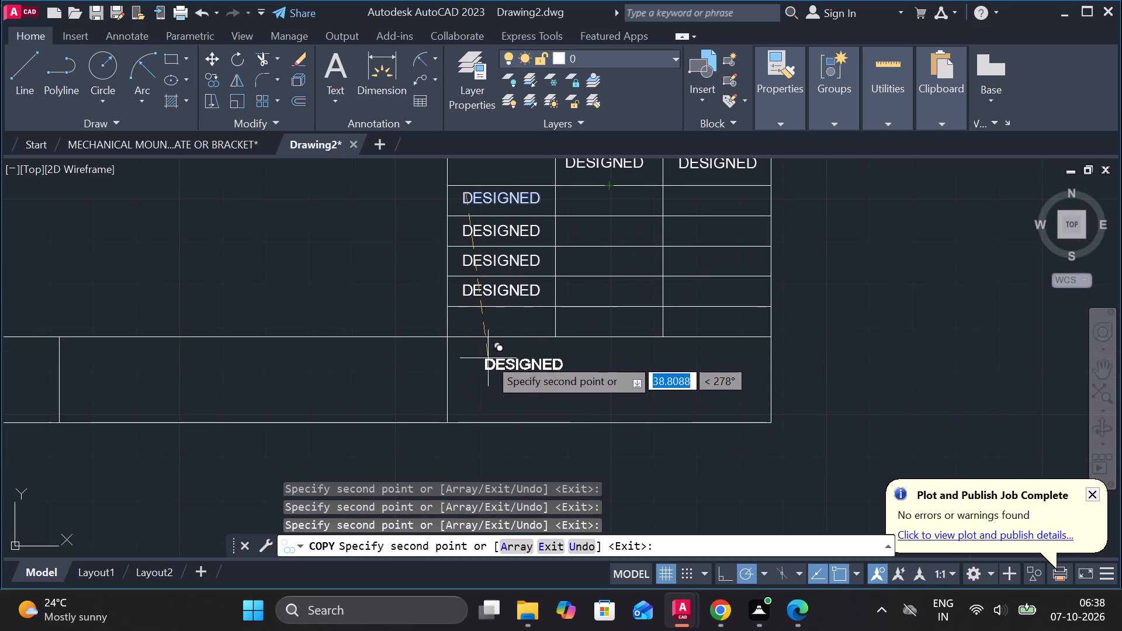
click(488, 352)
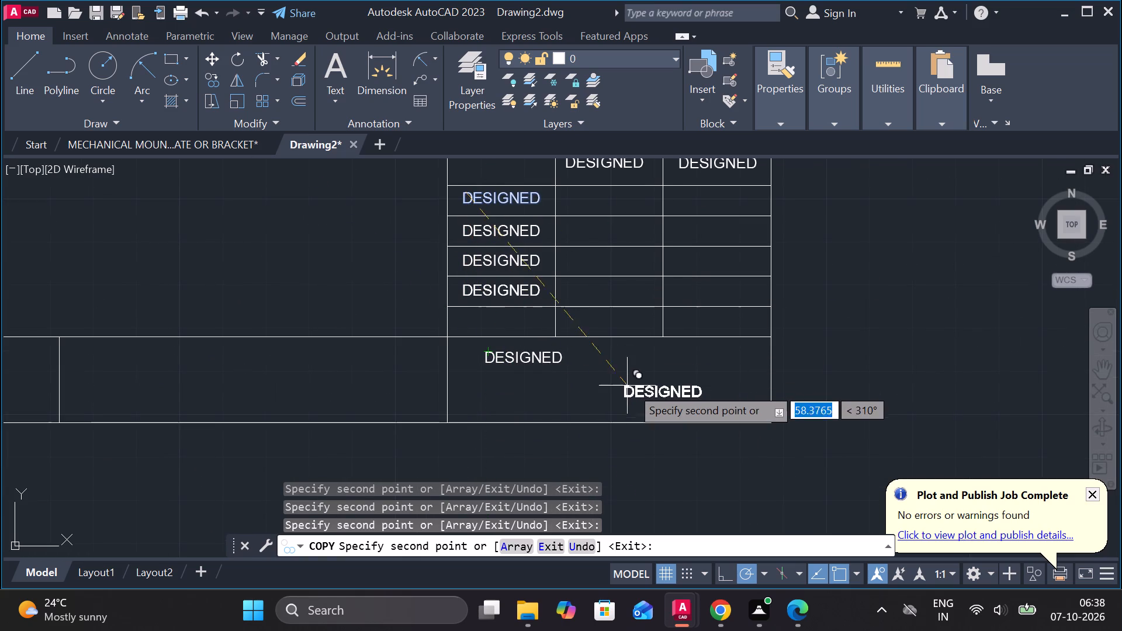
click(636, 400)
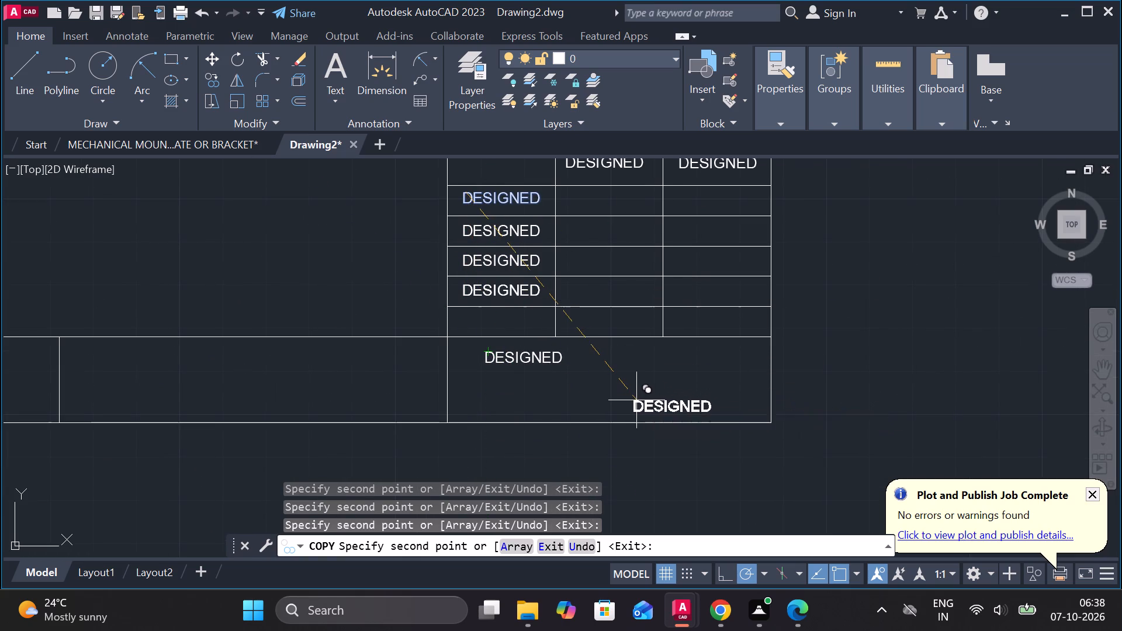
Copy the DESIGNED label into the small lower-left box, the long cell beside it and the large empty area above them.
middle_drag(369, 379, 808, 409)
scroll(382, 386, up, 2)
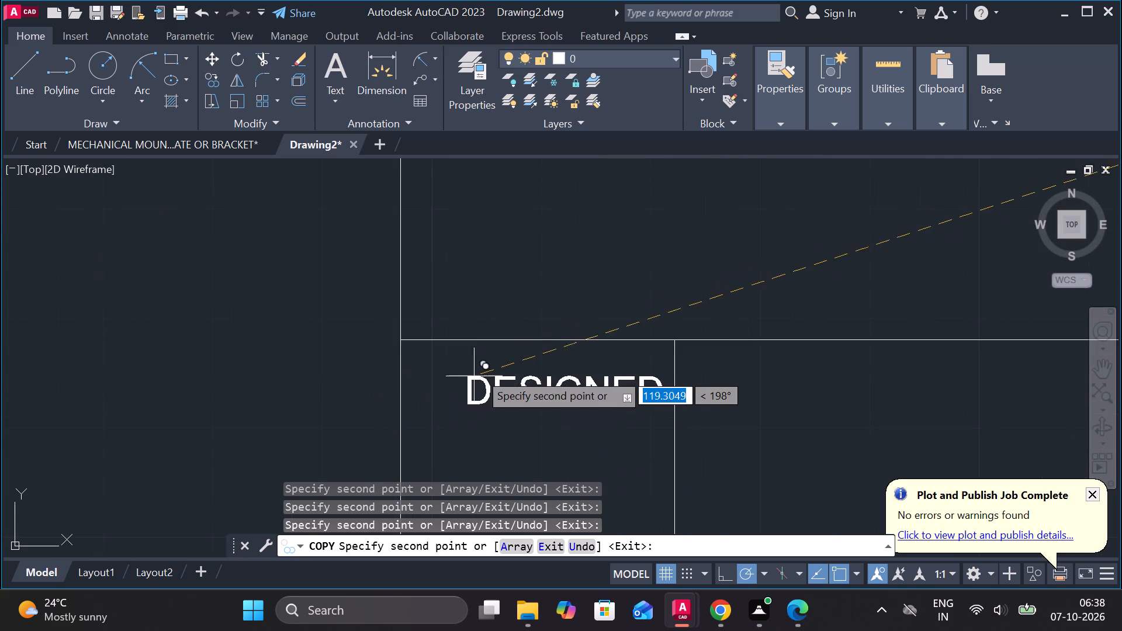
click(449, 362)
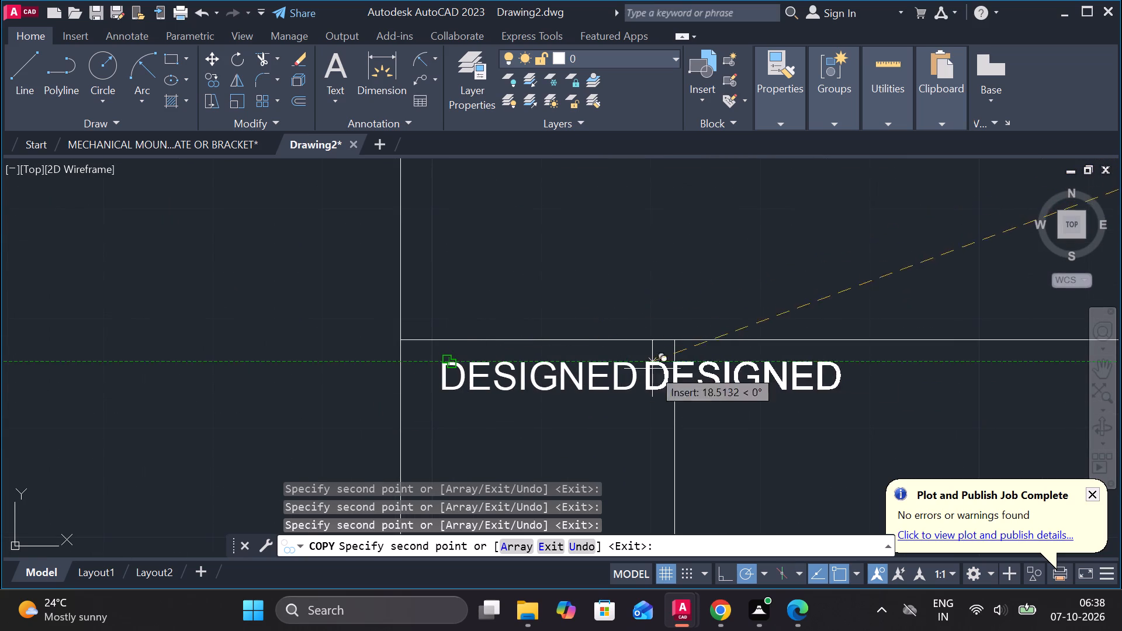
click(755, 375)
middle_drag(712, 287, 705, 306)
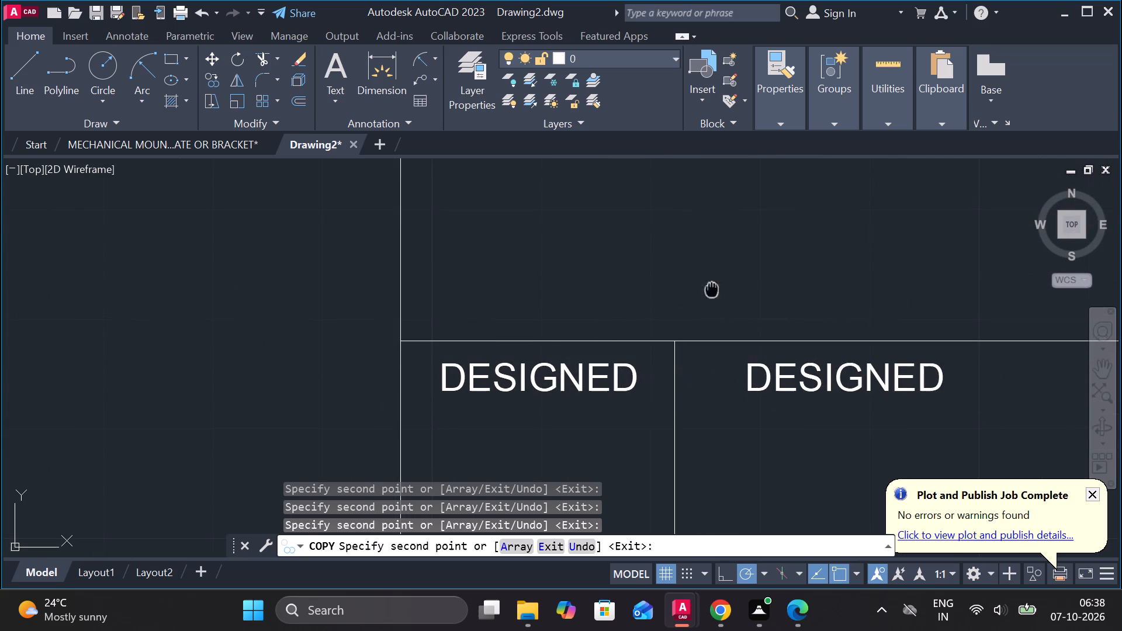
middle_drag(705, 306, 575, 433)
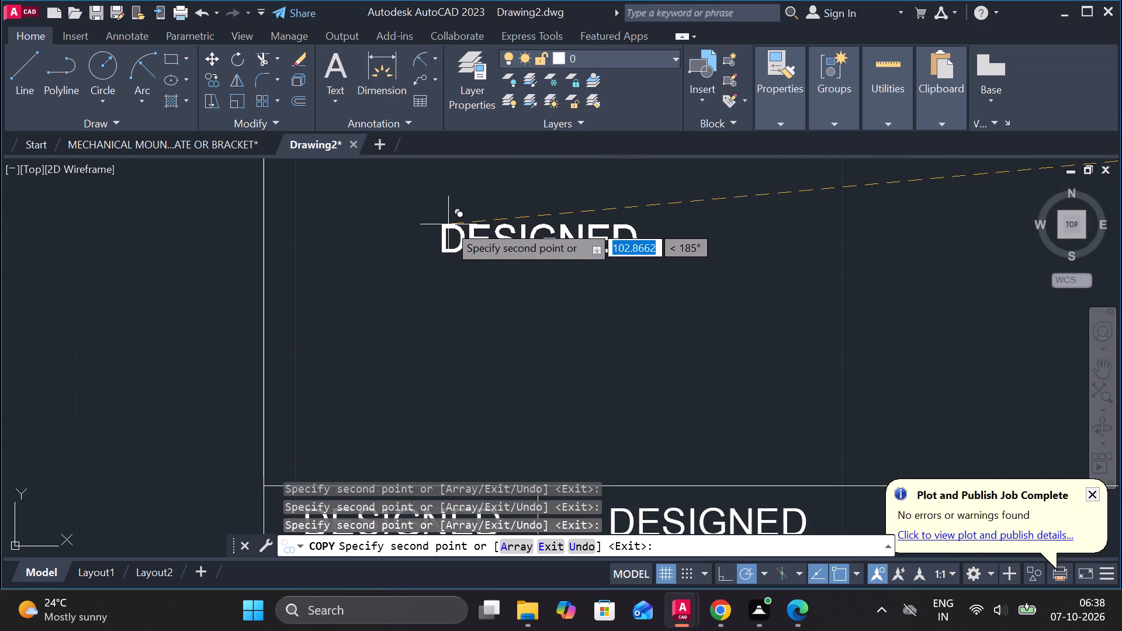
click(449, 224)
key(Escape)
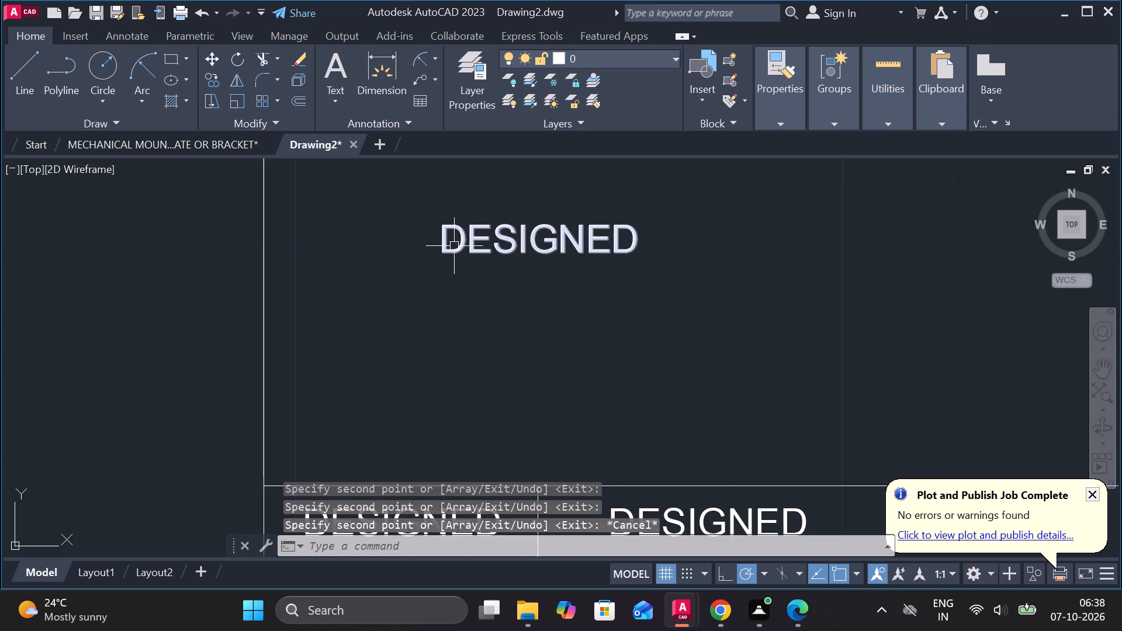
Draw a horizontal line across the small lower-left box at mid-height, from its right edge to its left edge.
scroll(454, 247, down, 2)
middle_drag(567, 267, 332, 308)
key(l)
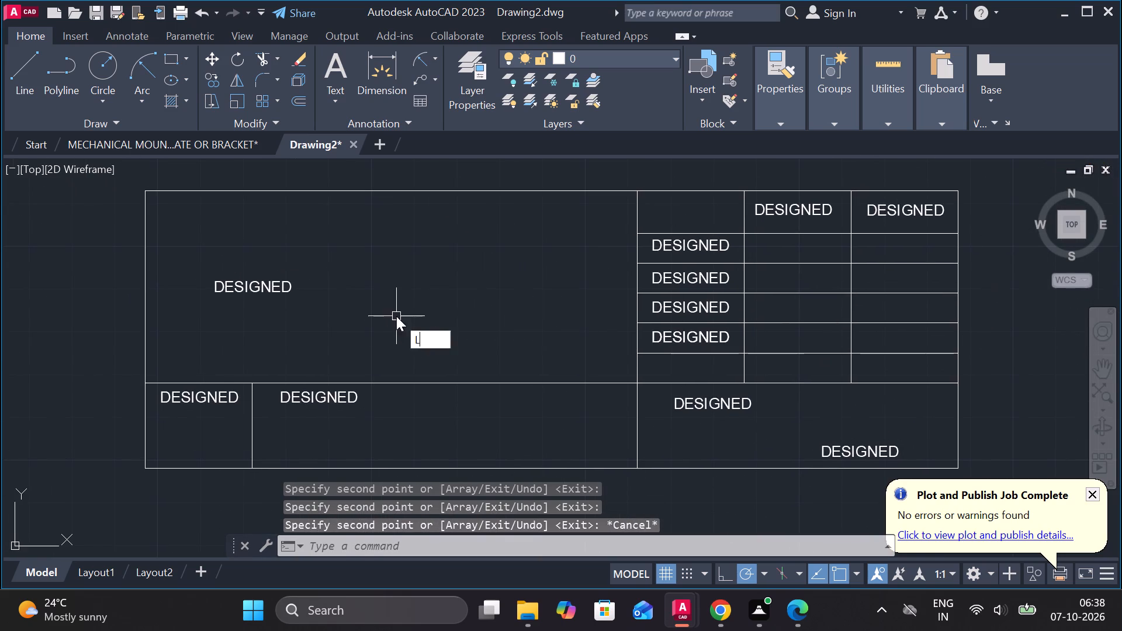
key(Return)
middle_drag(357, 327, 493, 223)
scroll(407, 339, up, 2)
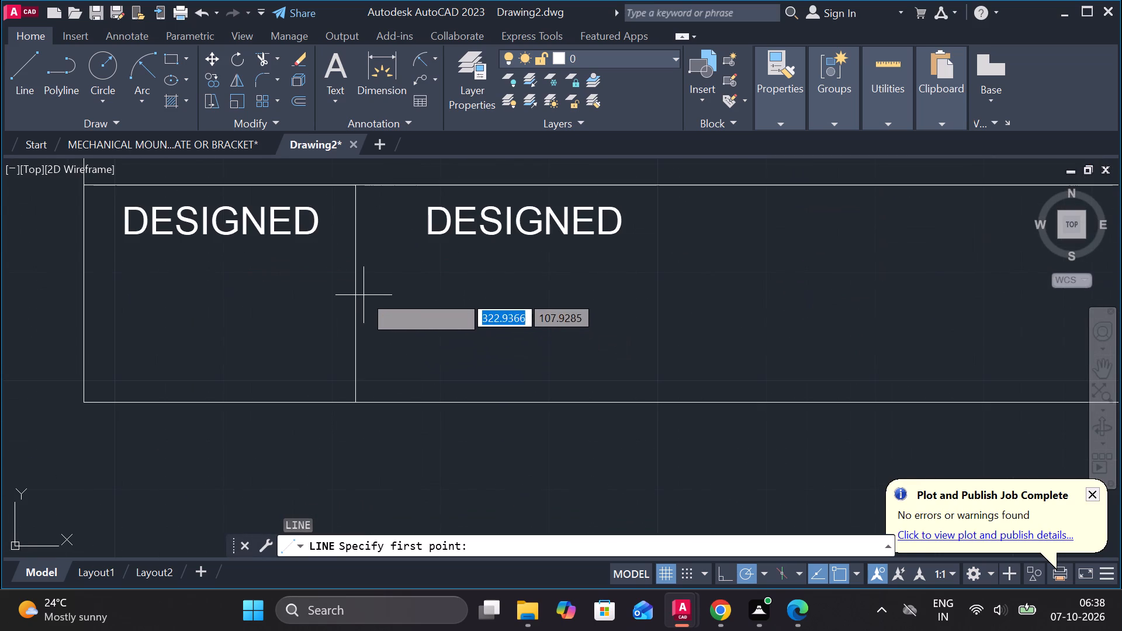
click(355, 293)
middle_drag(291, 299, 517, 337)
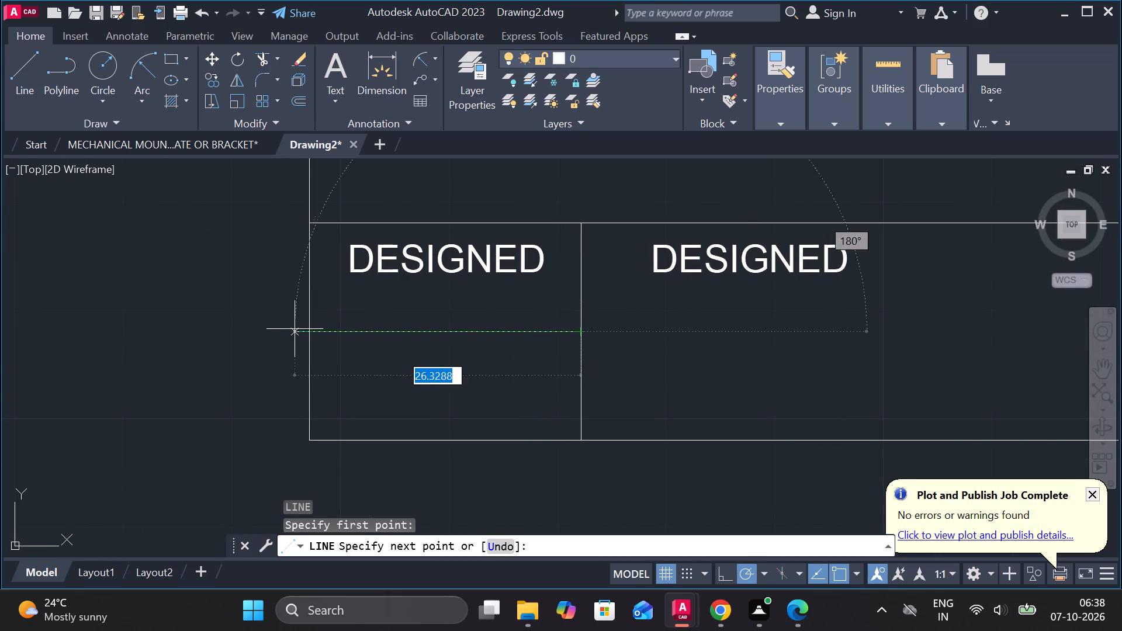
click(309, 330)
key(Escape)
Change the DESIGNED label in the top row's second column to NAME.
scroll(452, 306, down, 1)
middle_drag(721, 229, 187, 387)
middle_drag(475, 308, 354, 403)
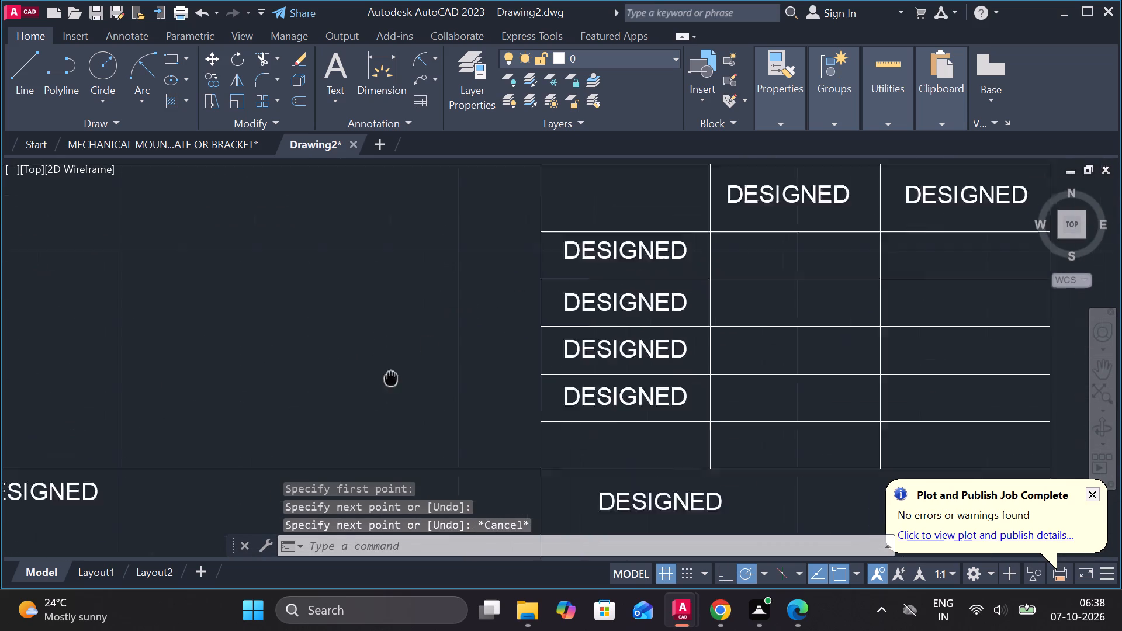
middle_drag(354, 403, 299, 443)
double_click(683, 273)
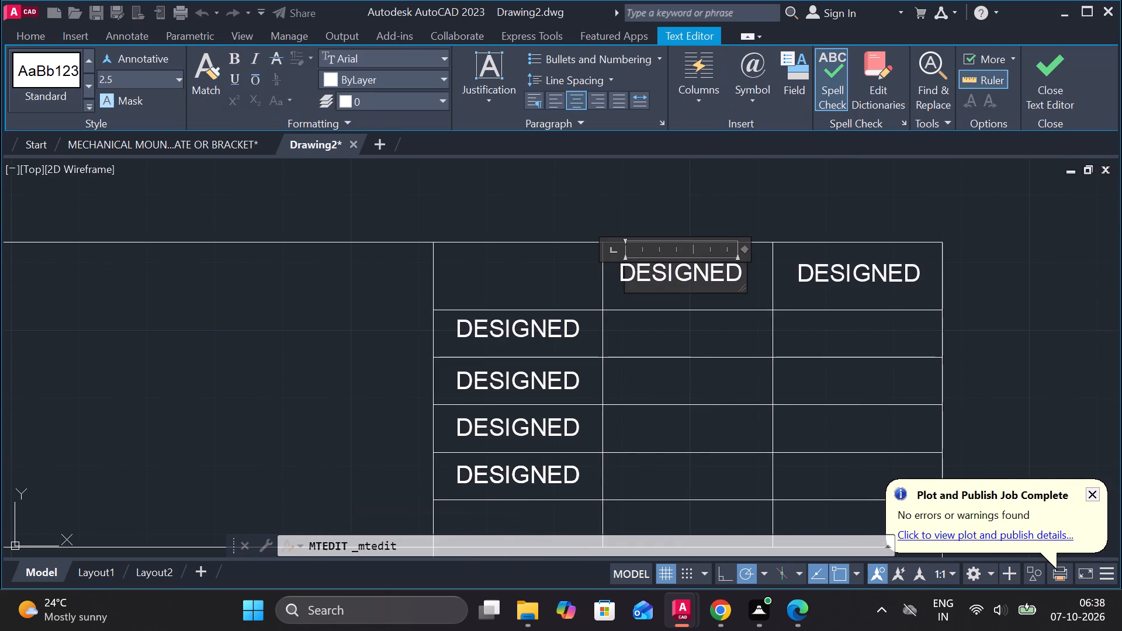
key(Right)
key(Right)
key(Right)
key(Right)
key(BackSpace)
key(BackSpace)
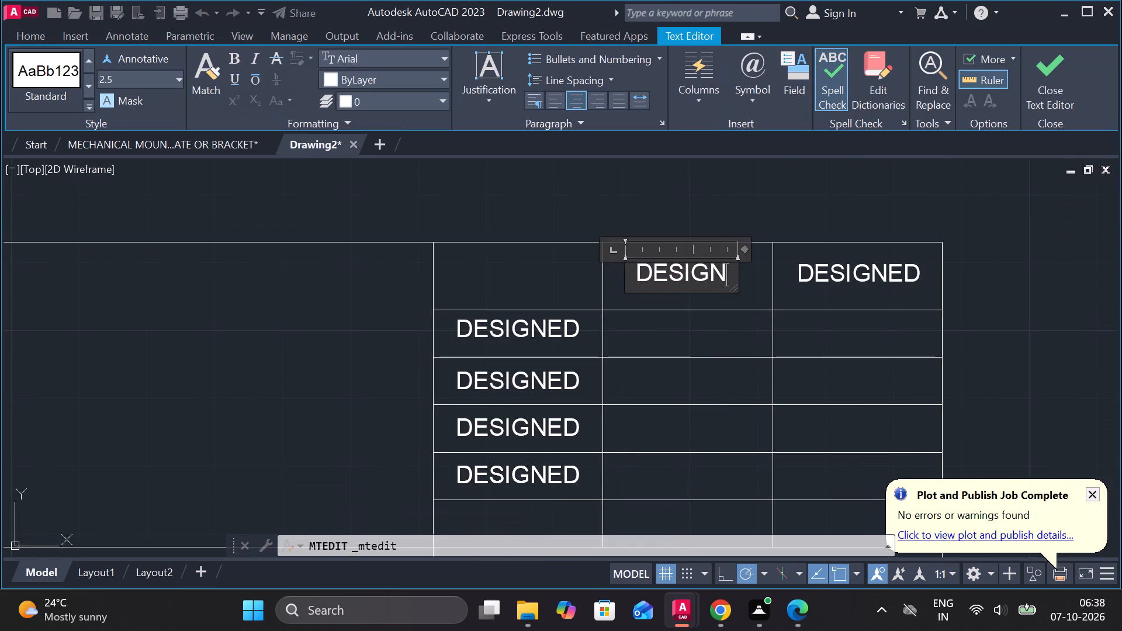
key(BackSpace)
key(BackSpace)
key(BackSpace)
key(BackSpace)
key(BackSpace)
key(BackSpace)
text(NA,)
key(BackSpace)
text(ME)
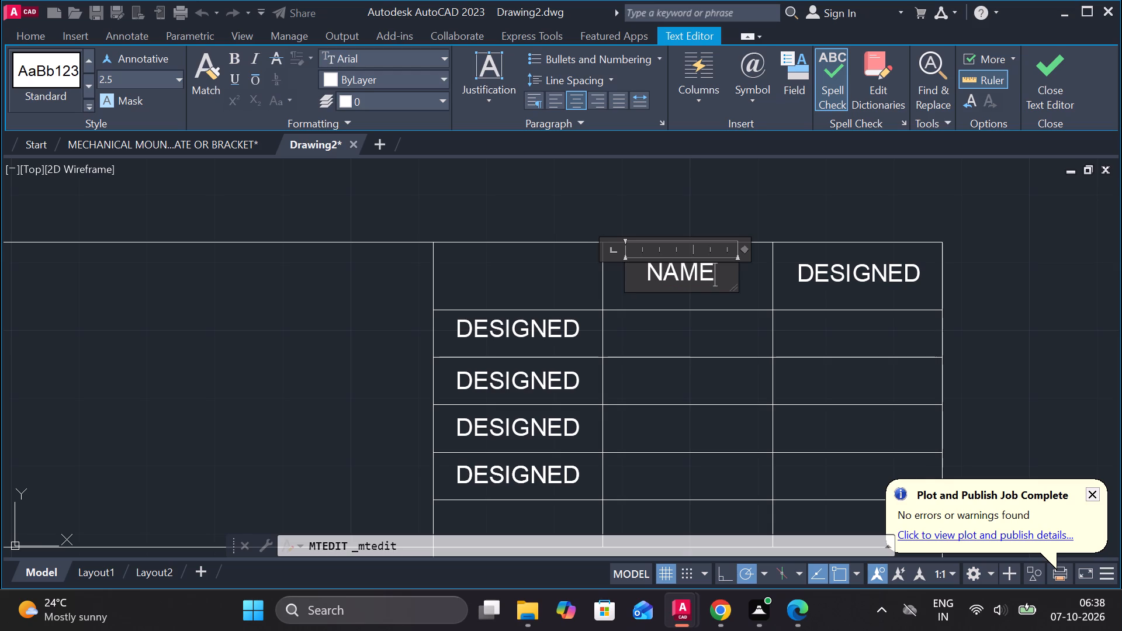
Change the DESIGNED label in the top row's third column to DATE.
triple_click(824, 274)
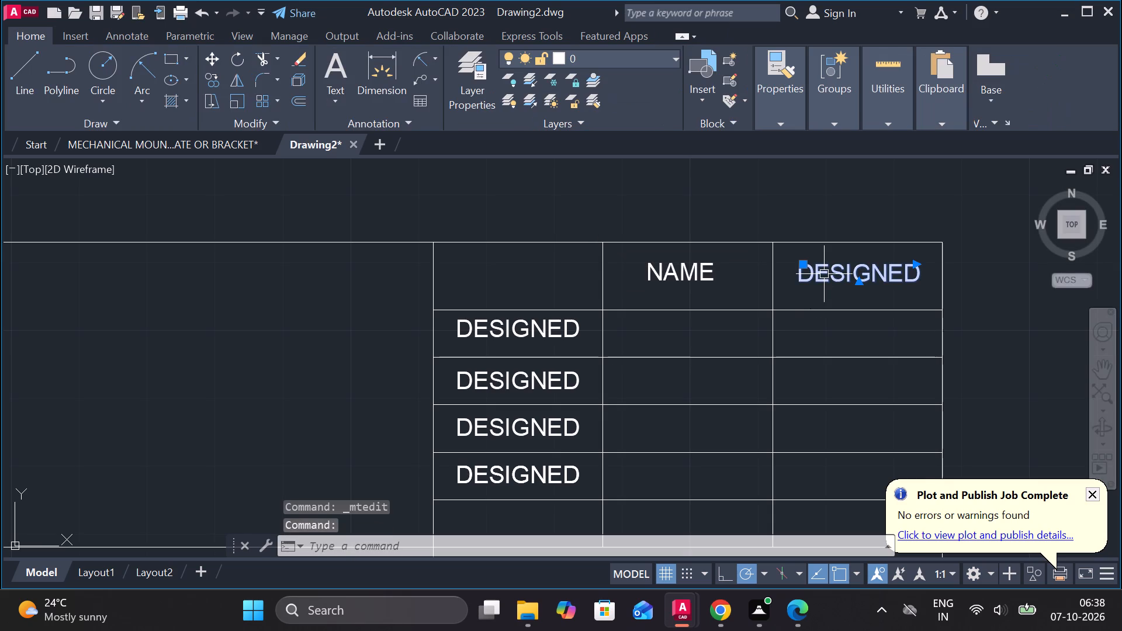
key(Right)
double_click(883, 273)
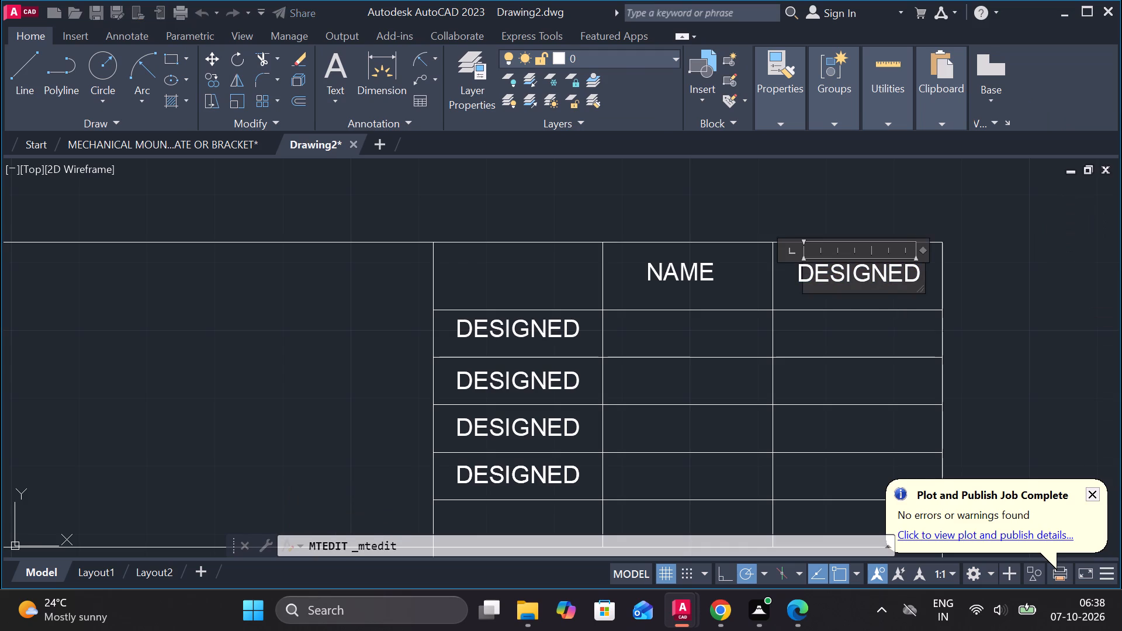
click(872, 281)
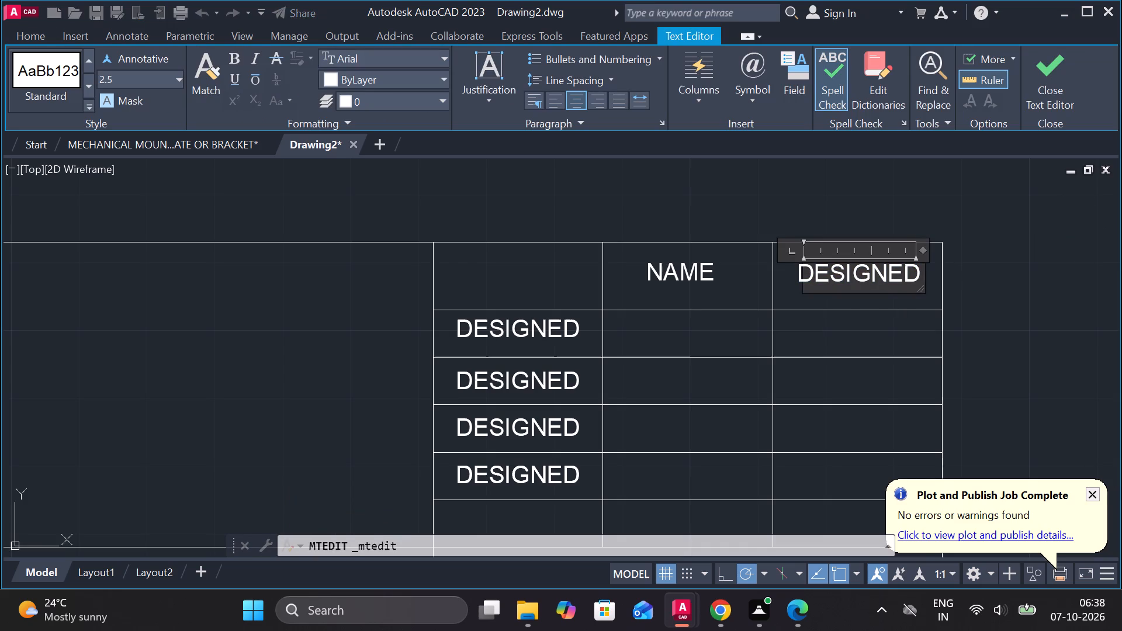
key(Right)
key(Right)
key(Right)
key(BackSpace)
key(BackSpace)
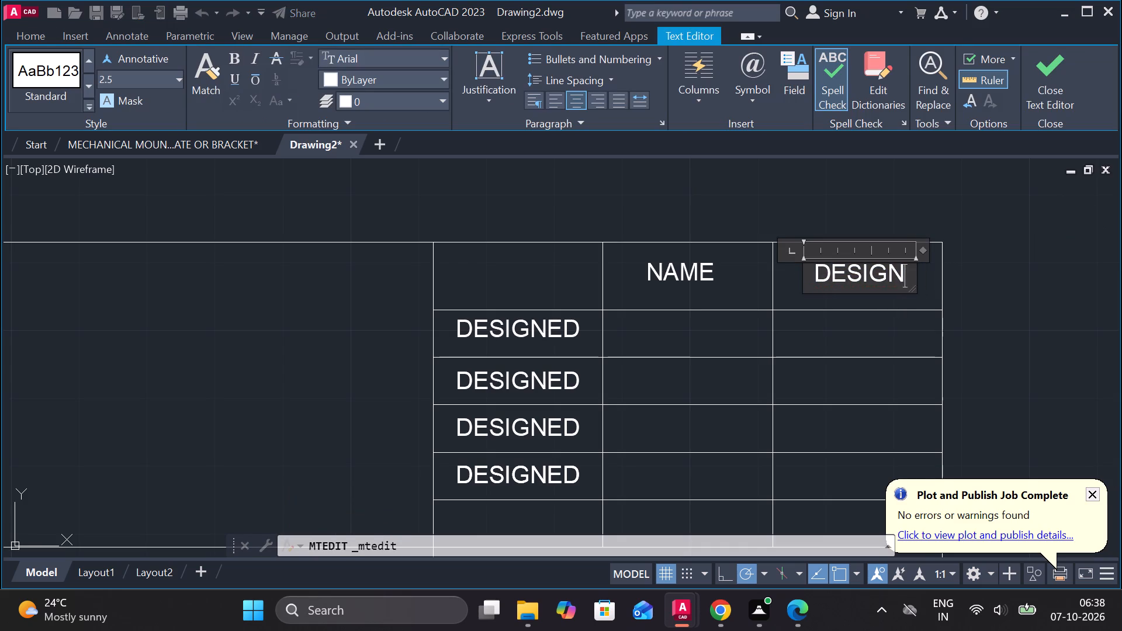
key(BackSpace)
key(BackSpace)
key(BackSpace)
key(BackSpace)
key(BackSpace)
text(ATE)
click(1030, 97)
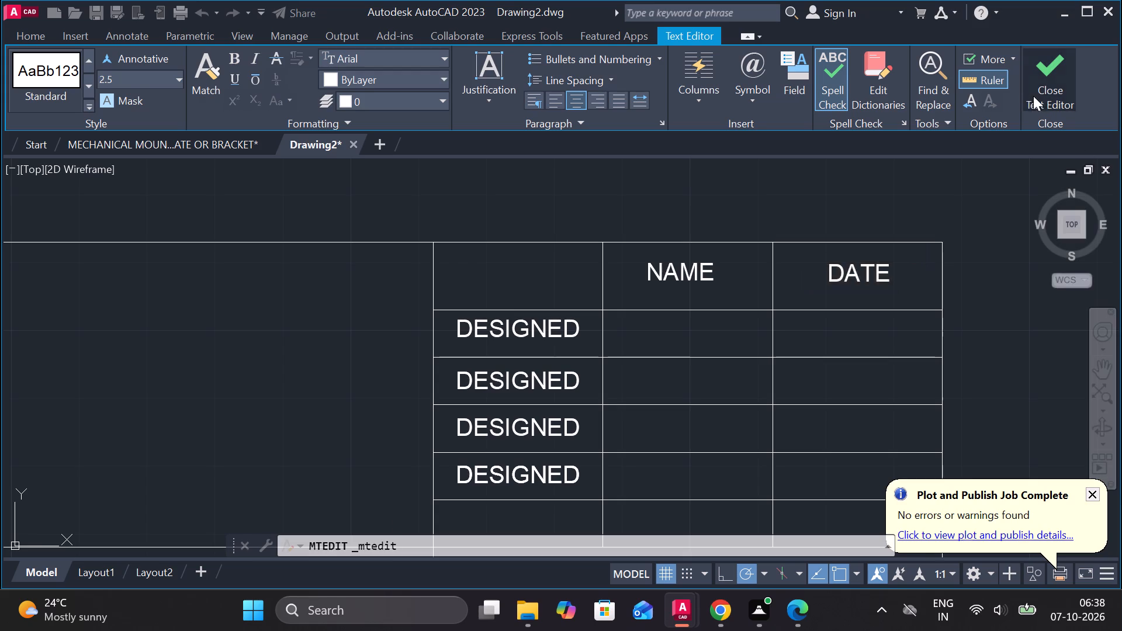
Change the DESIGNED label in the first column's third row to DRAWN, leaving the DESIGNED label above it as is.
double_click(525, 333)
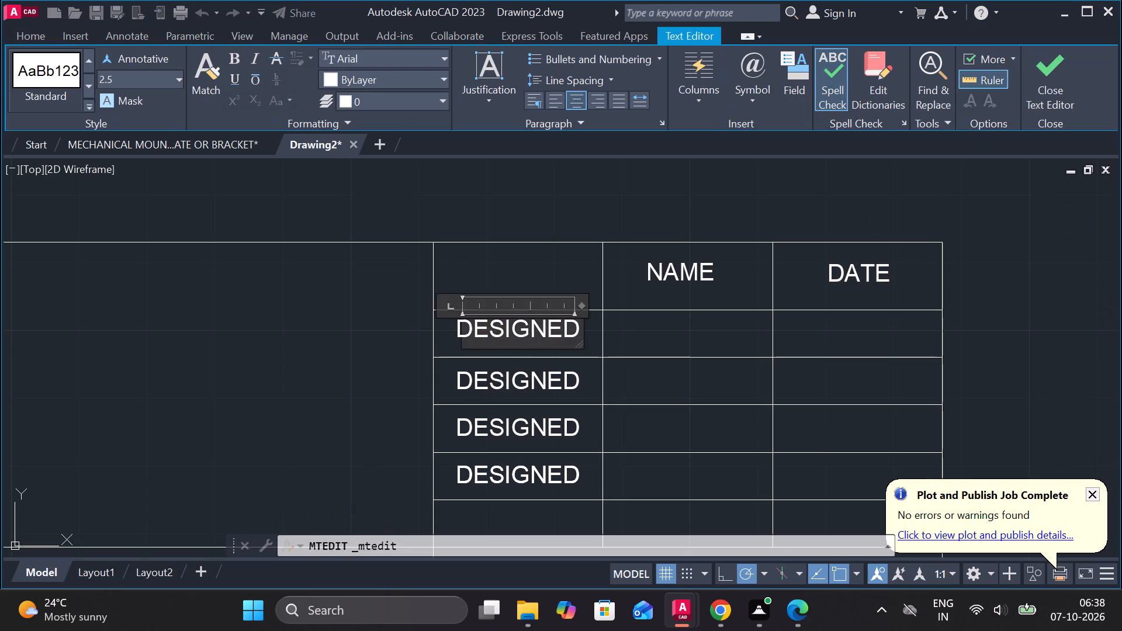
key(Escape)
double_click(518, 382)
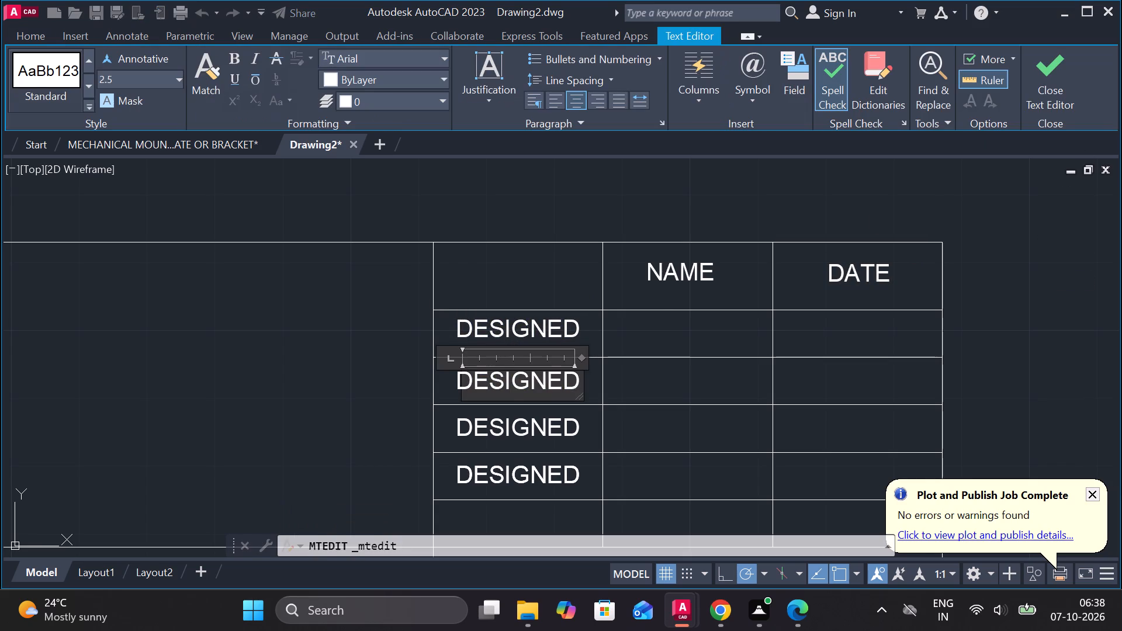
key(Right)
key(Right)
key(Right)
key(Right)
key(BackSpace)
key(BackSpace)
key(BackSpace)
key(BackSpace)
key(BackSpace)
key(BackSpace)
key(BackSpace)
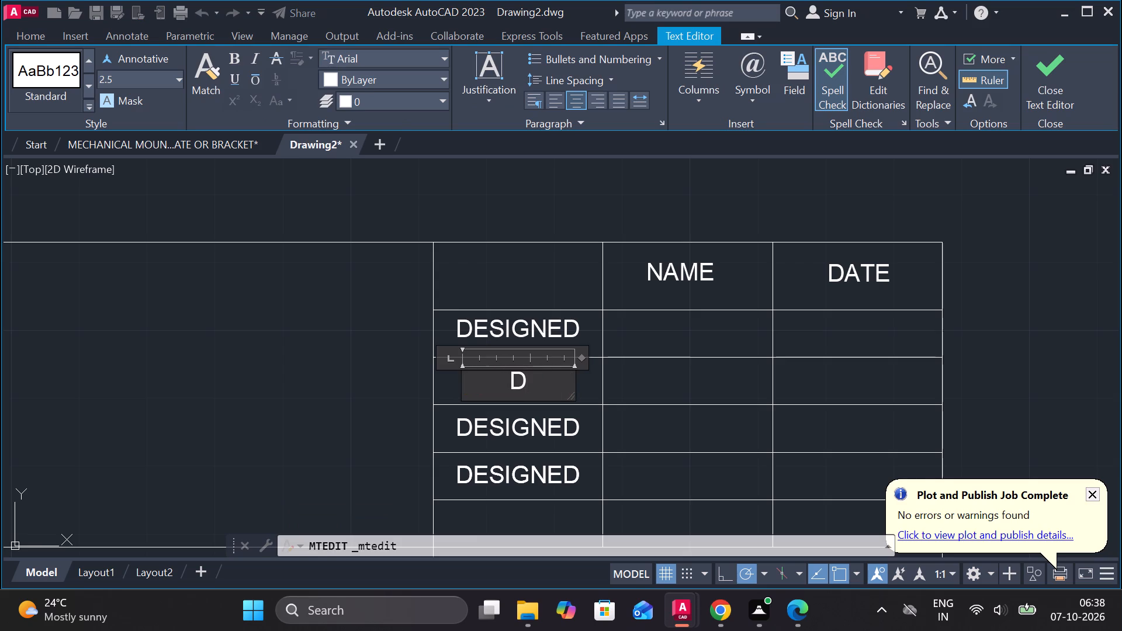
text(RAWN)
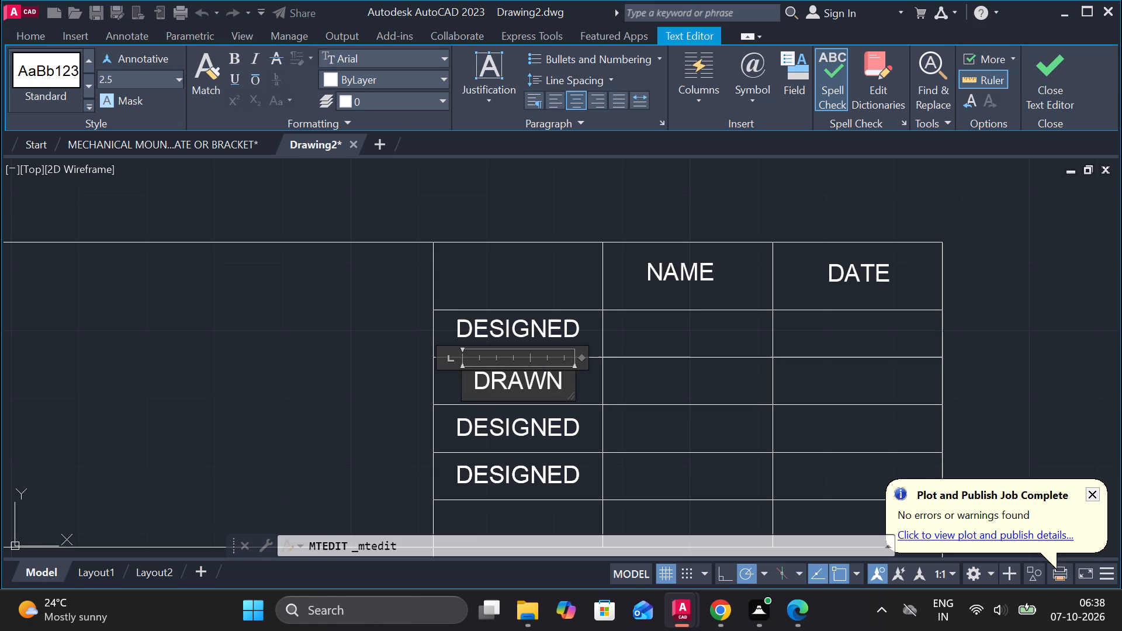
Change the DESIGNED label directly below DRAWN to CHECKED.
triple_click(567, 425)
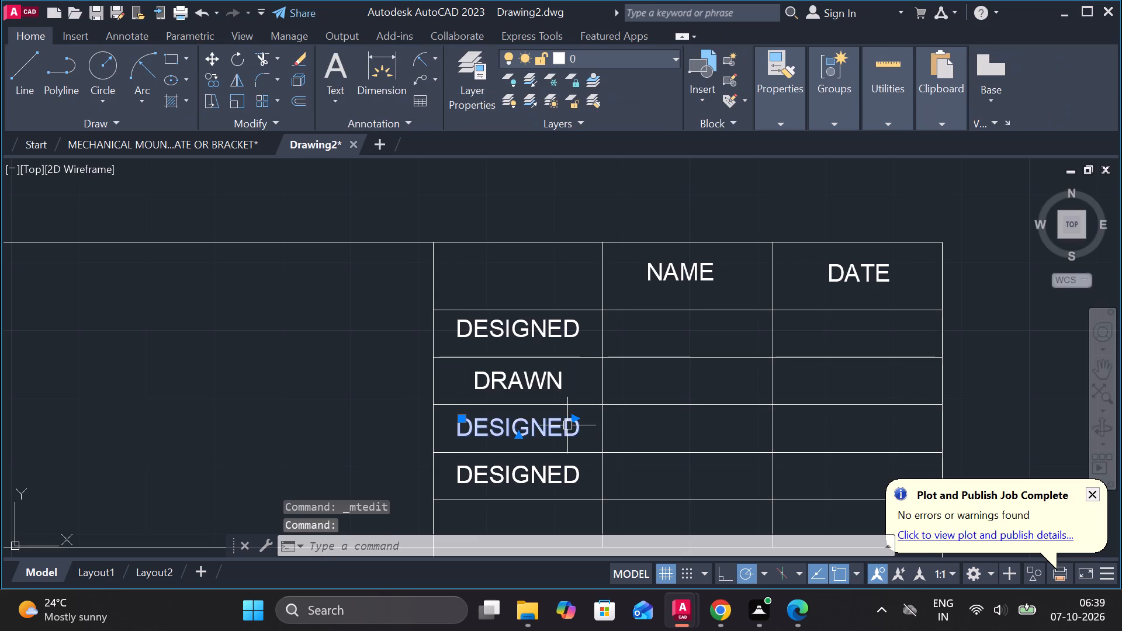
double_click(545, 431)
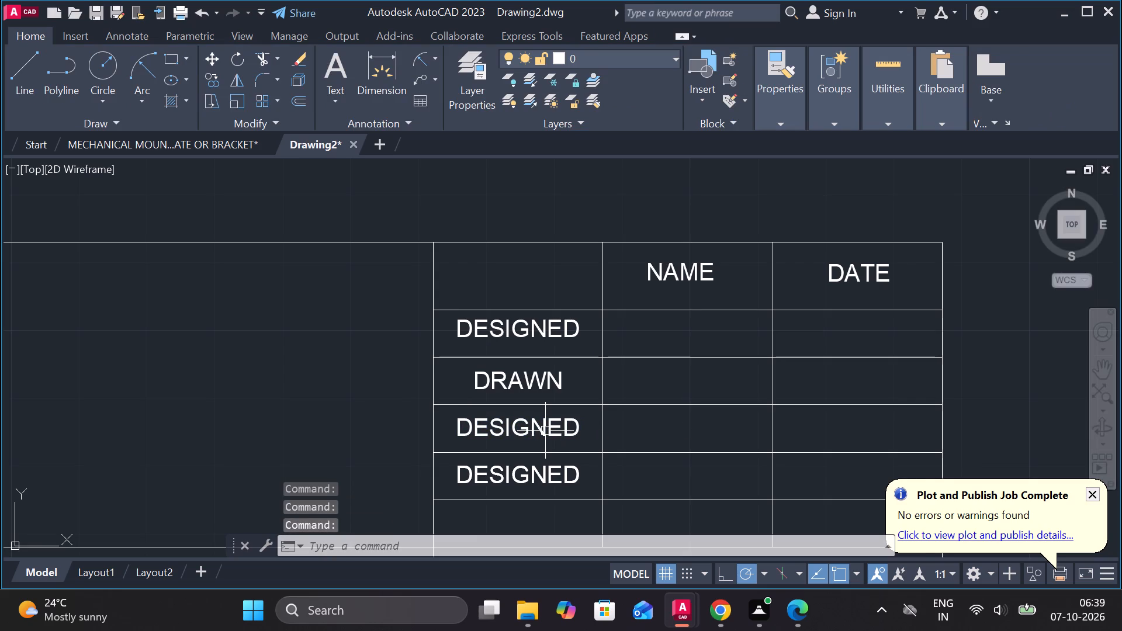
double_click(524, 425)
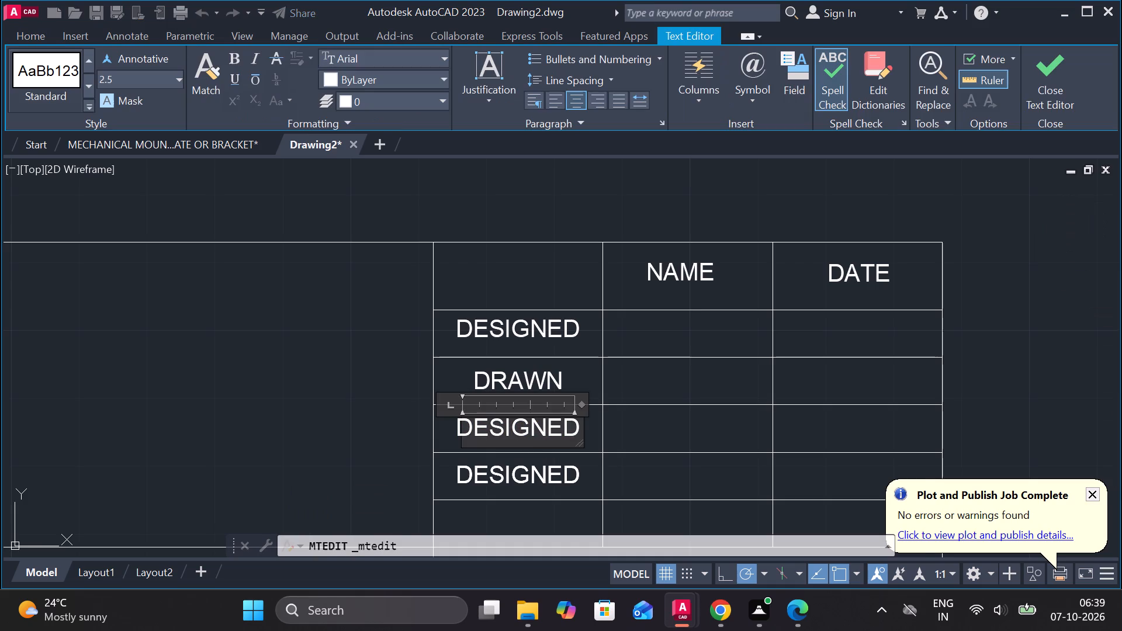
key(Right)
key(Right)
key(Right)
key(Right)
key(Right)
key(Right)
key(Right)
key(BackSpace)
key(BackSpace)
key(BackSpace)
key(BackSpace)
key(BackSpace)
key(BackSpace)
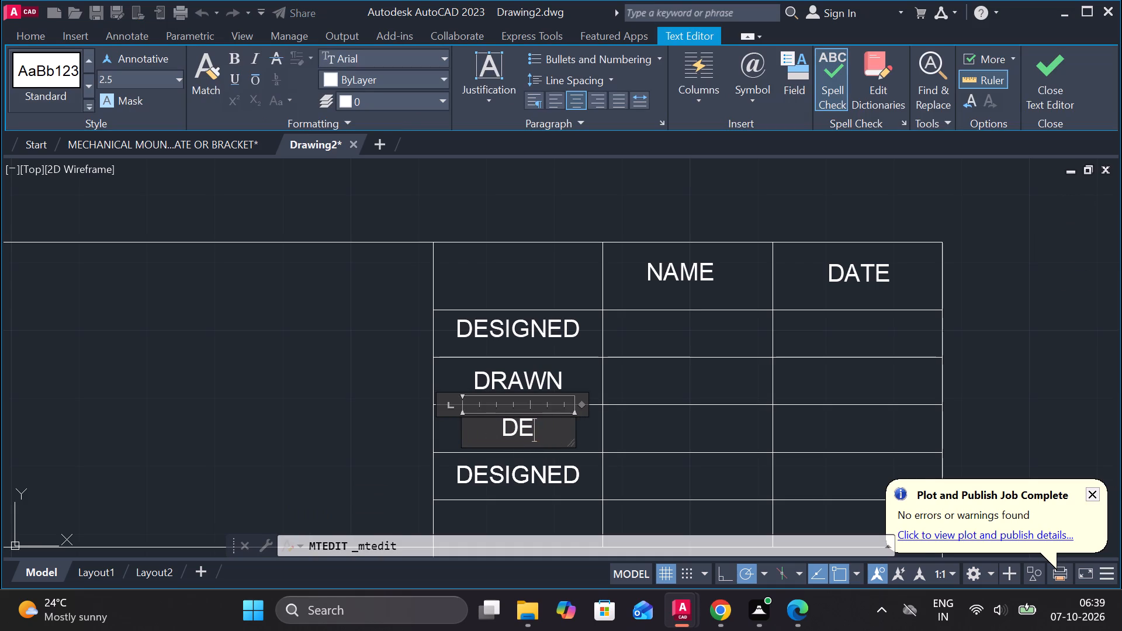
key(BackSpace)
key(BackSpace)
text(CHECKED)
Change the DESIGNED label directly below CHECKED to STANDARD.
triple_click(528, 476)
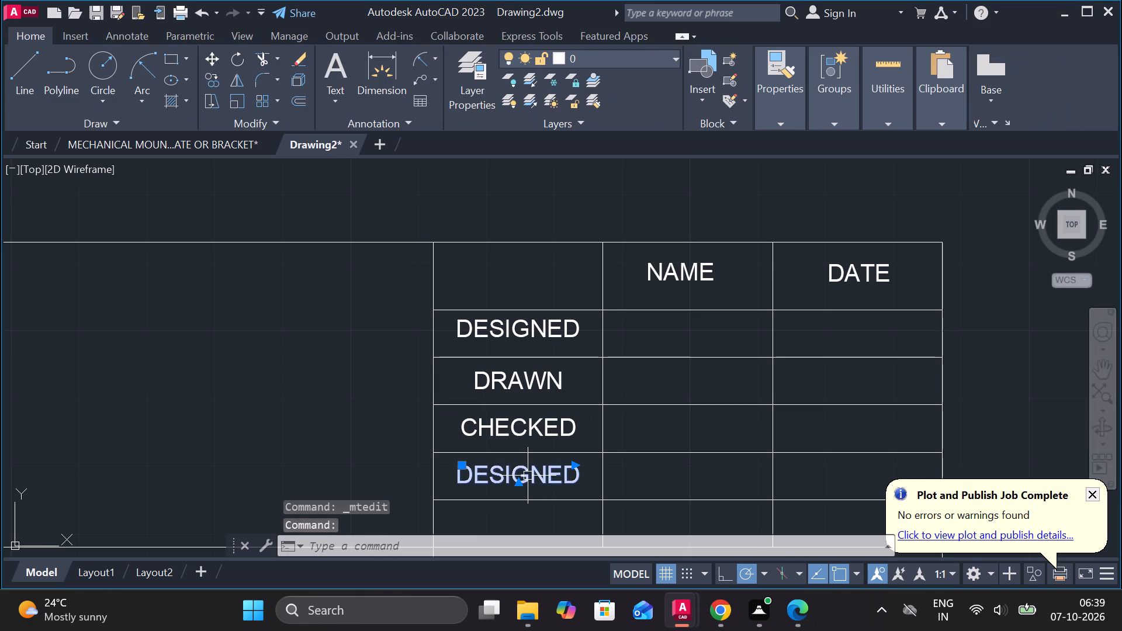
double_click(531, 476)
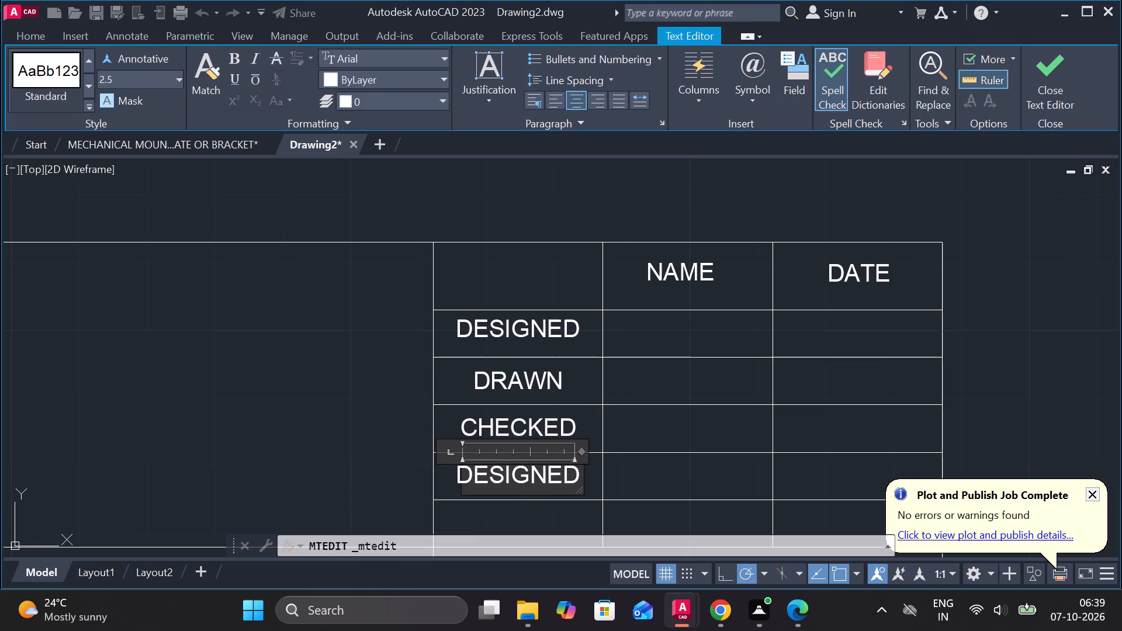
key(Right)
key(Right)
key(Right)
key(Right)
key(BackSpace)
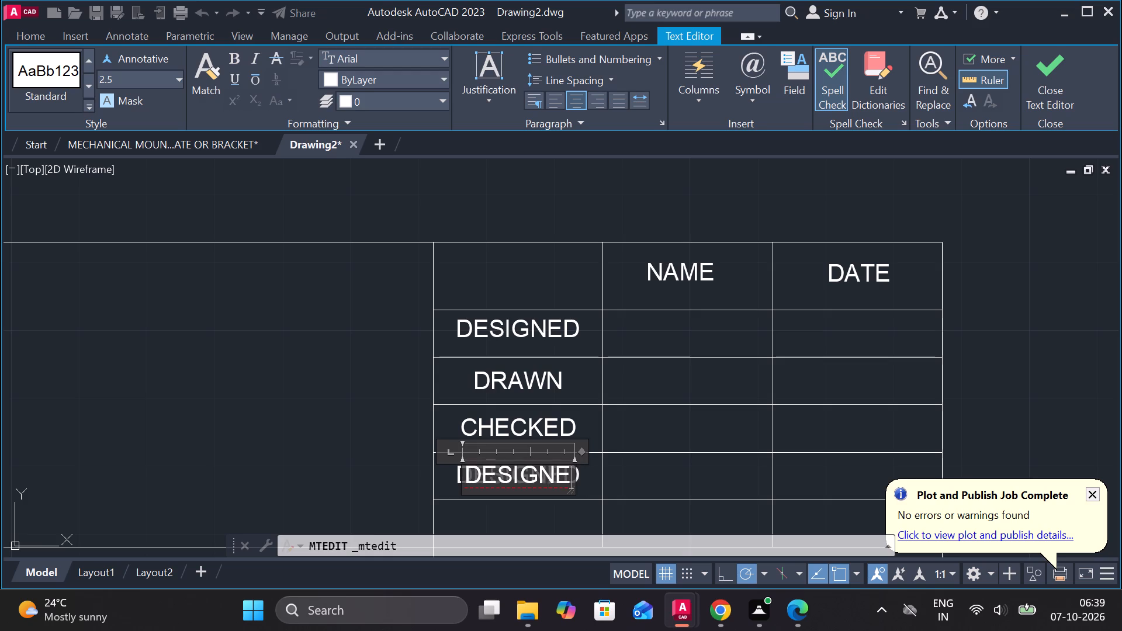
key(BackSpace)
key(BackSpace)
key(BackSpace)
key(BackSpace)
key(BackSpace)
key(BackSpace)
key(BackSpace)
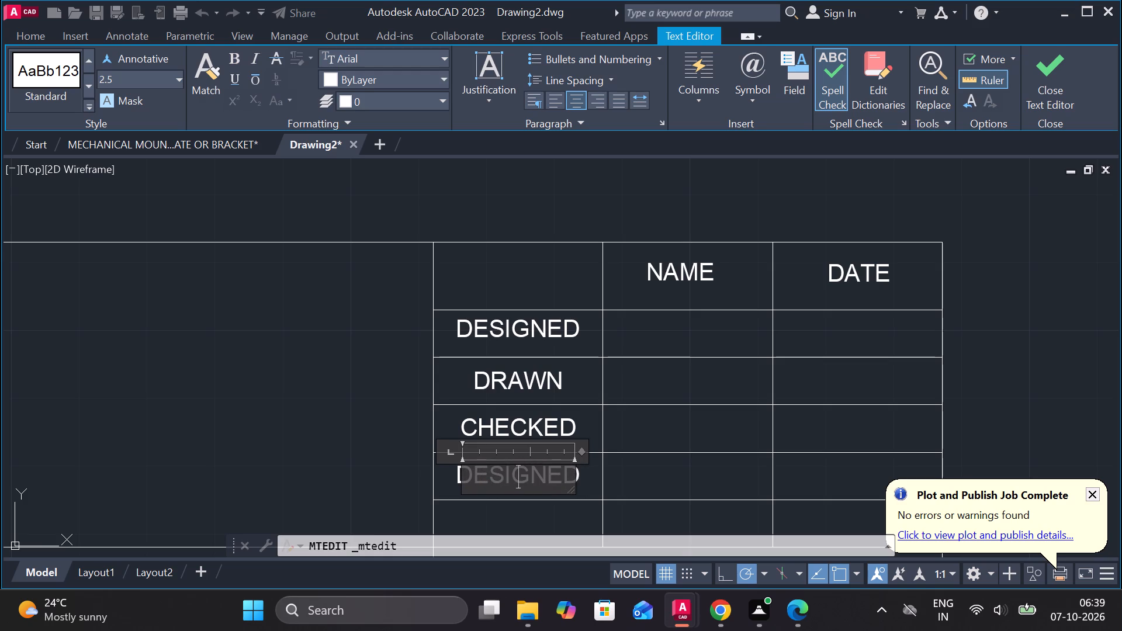
text(STANDARD)
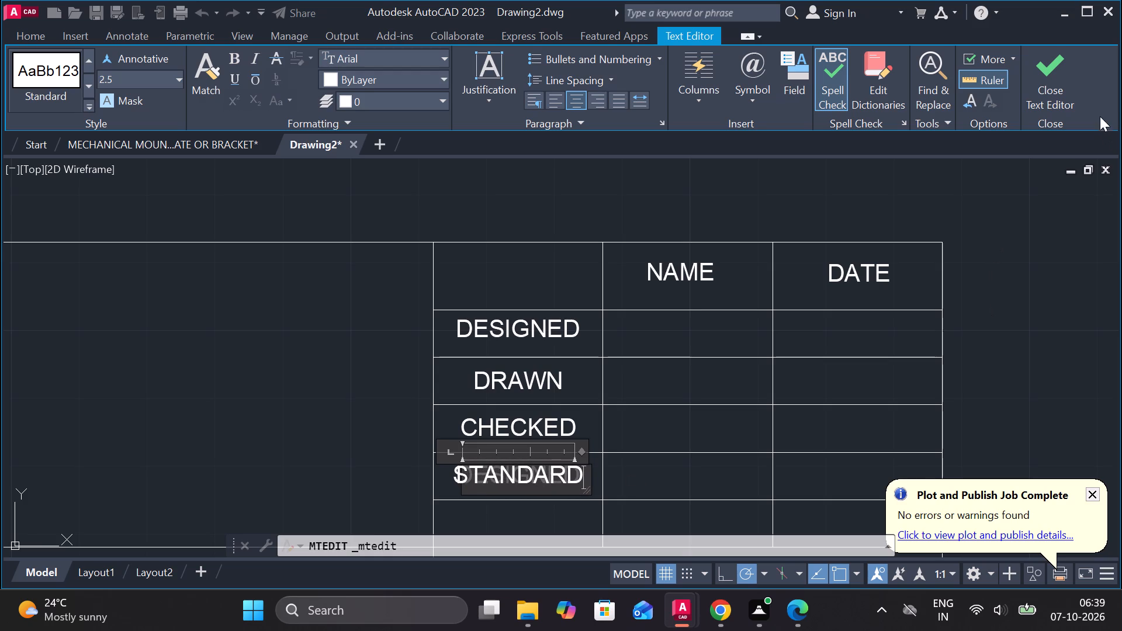
click(1025, 93)
Erase the duplicate DESIGNED text overlapping the STANDARD label.
scroll(616, 277, down, 2)
scroll(611, 357, up, 3)
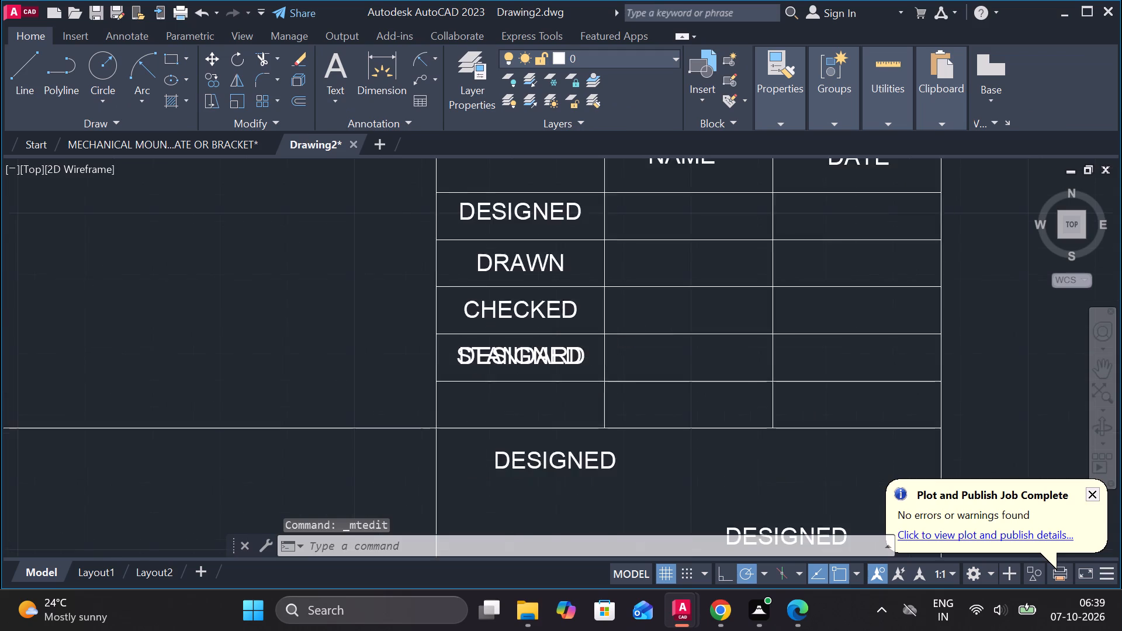
scroll(531, 380, up, 2)
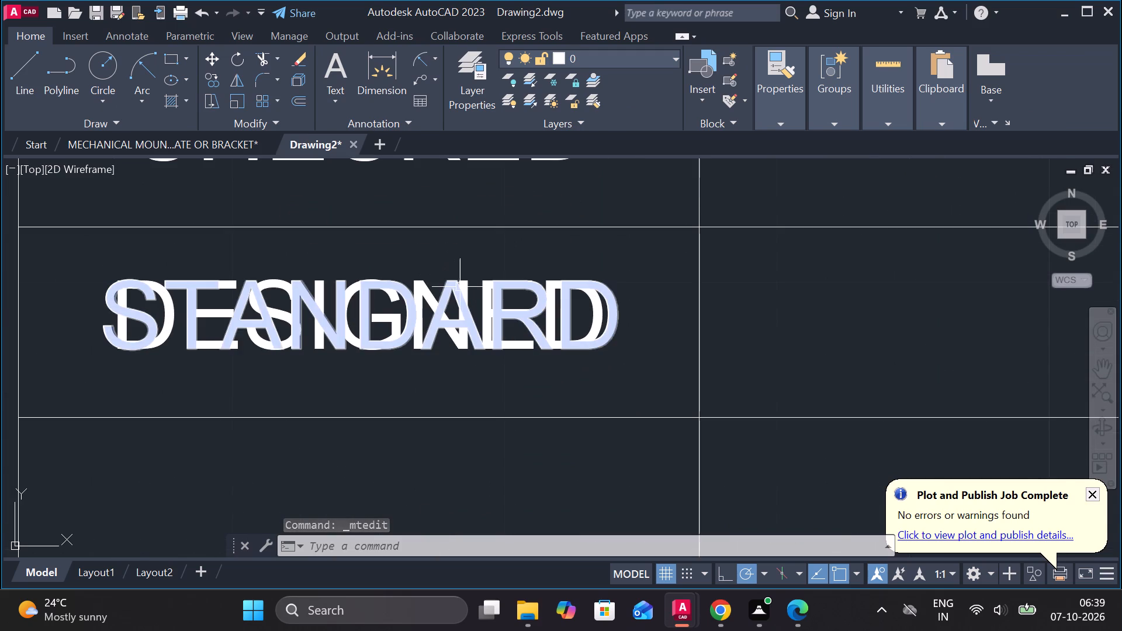
click(422, 306)
scroll(439, 321, down, 2)
text(E)
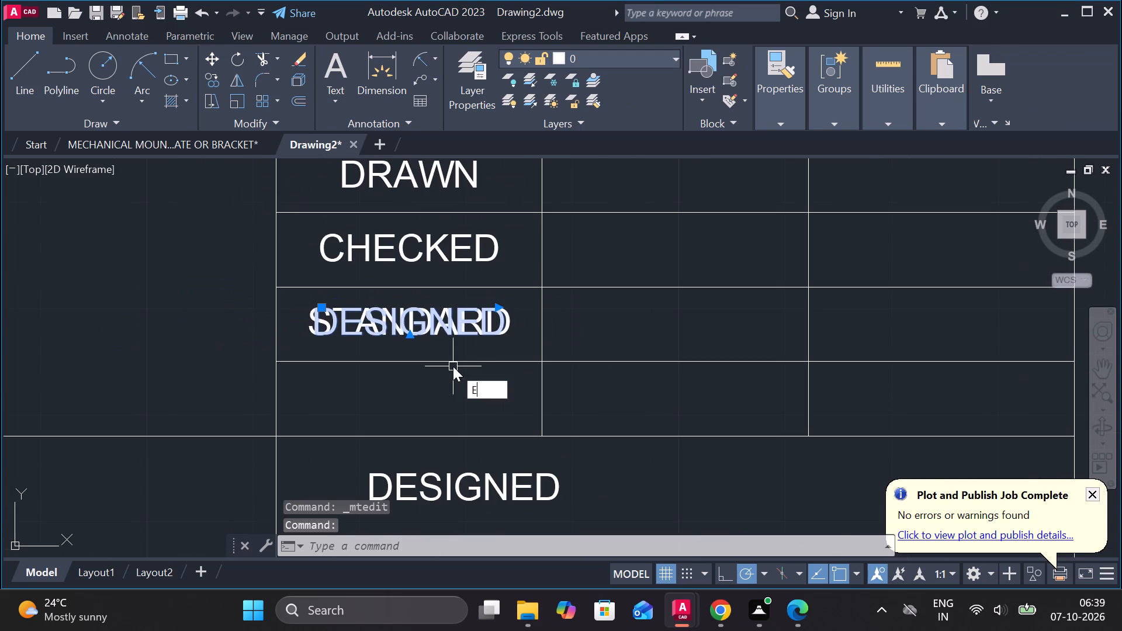
key(space)
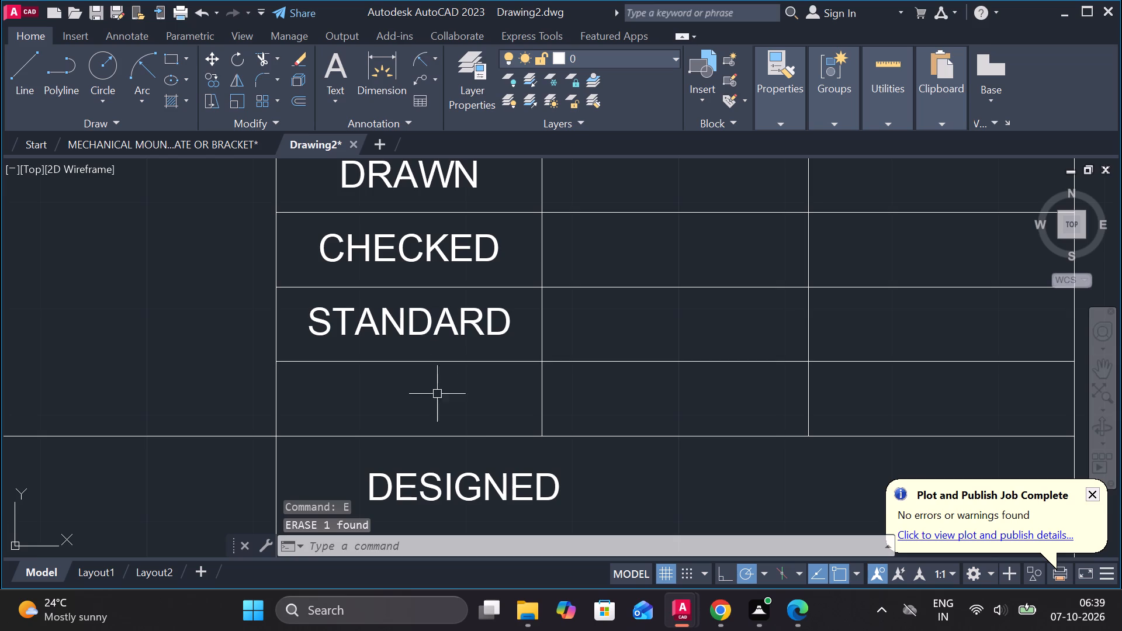
Copy the STANDARD label straight down into the empty first-column cell below it.
scroll(459, 432, down, 1)
scroll(446, 418, up, 1)
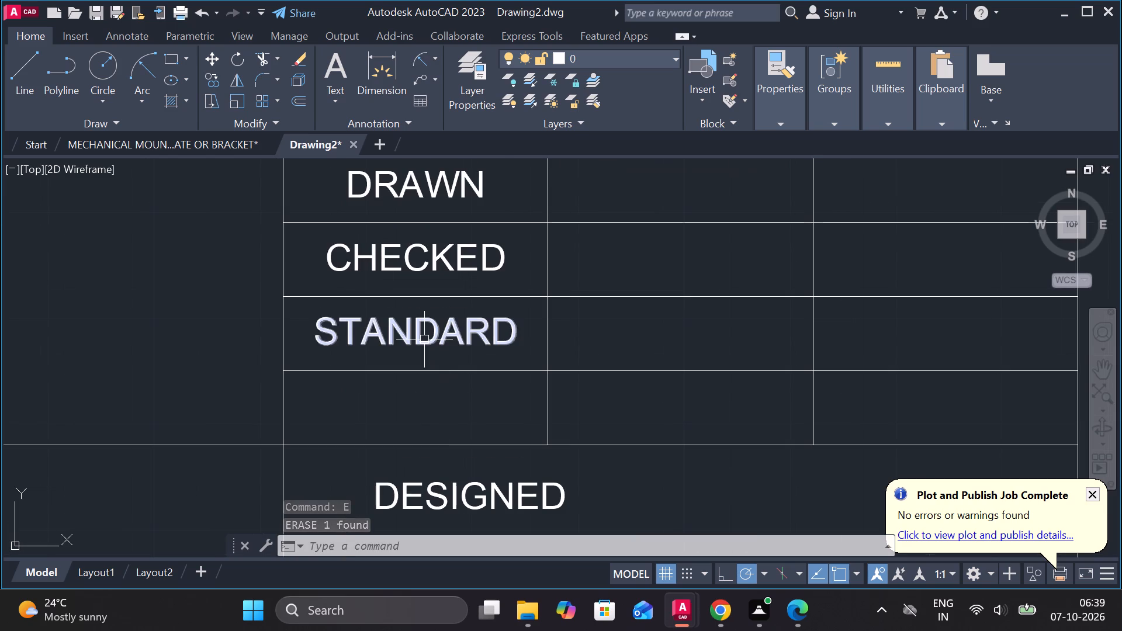
click(424, 339)
text(CO)
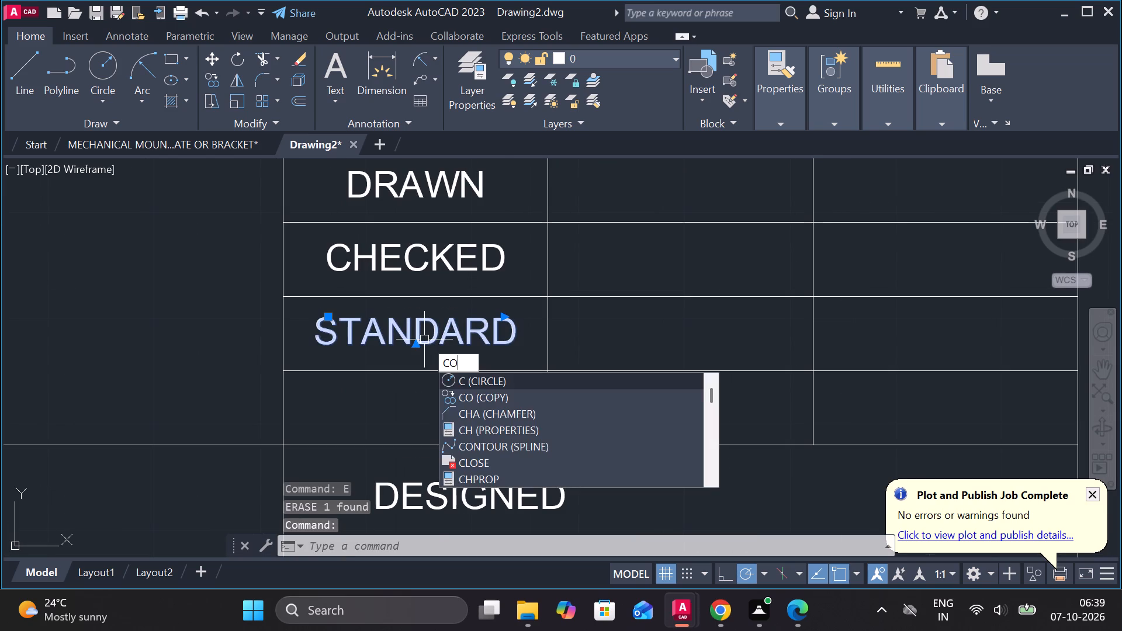
key(Return)
click(316, 327)
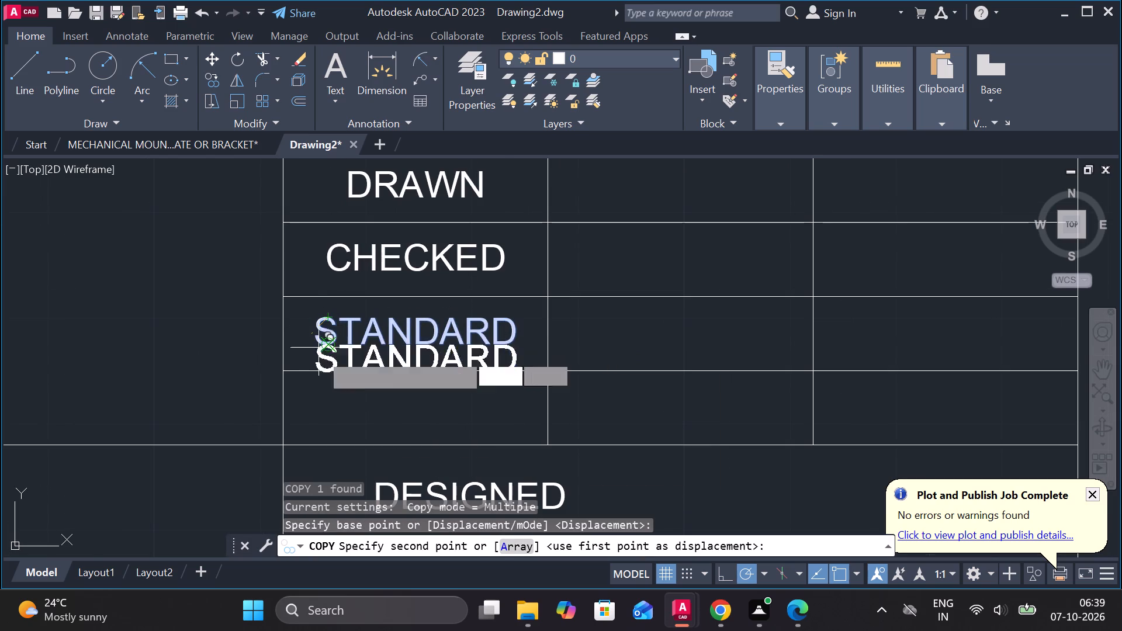
click(326, 390)
key(Escape)
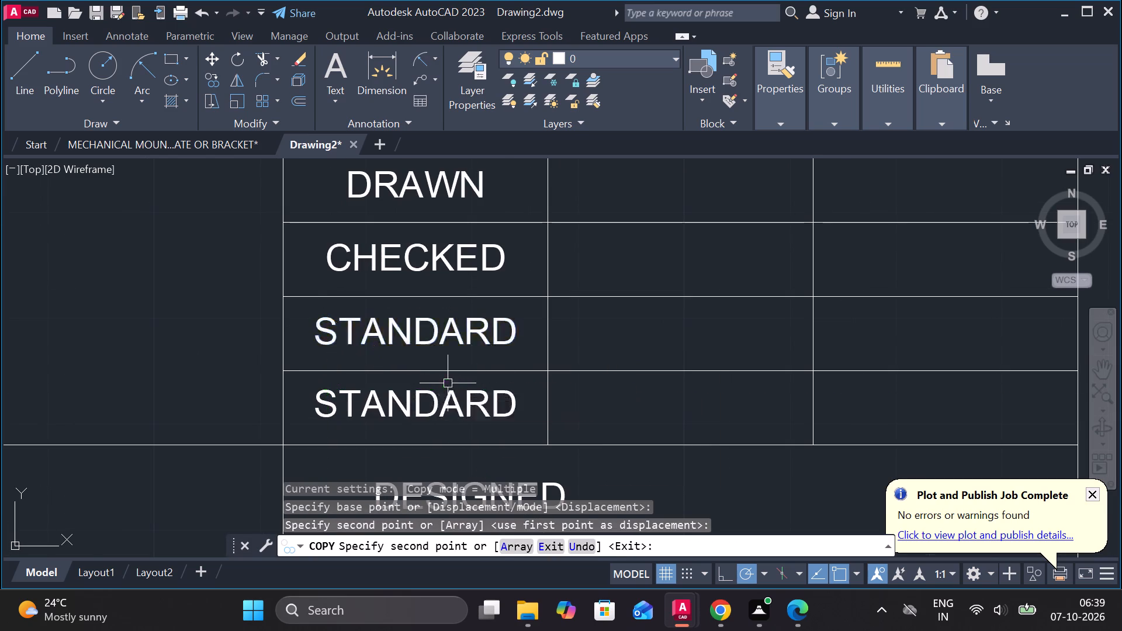
Change the copied STANDARD label in the first column's bottom row to APPROVED.
double_click(420, 405)
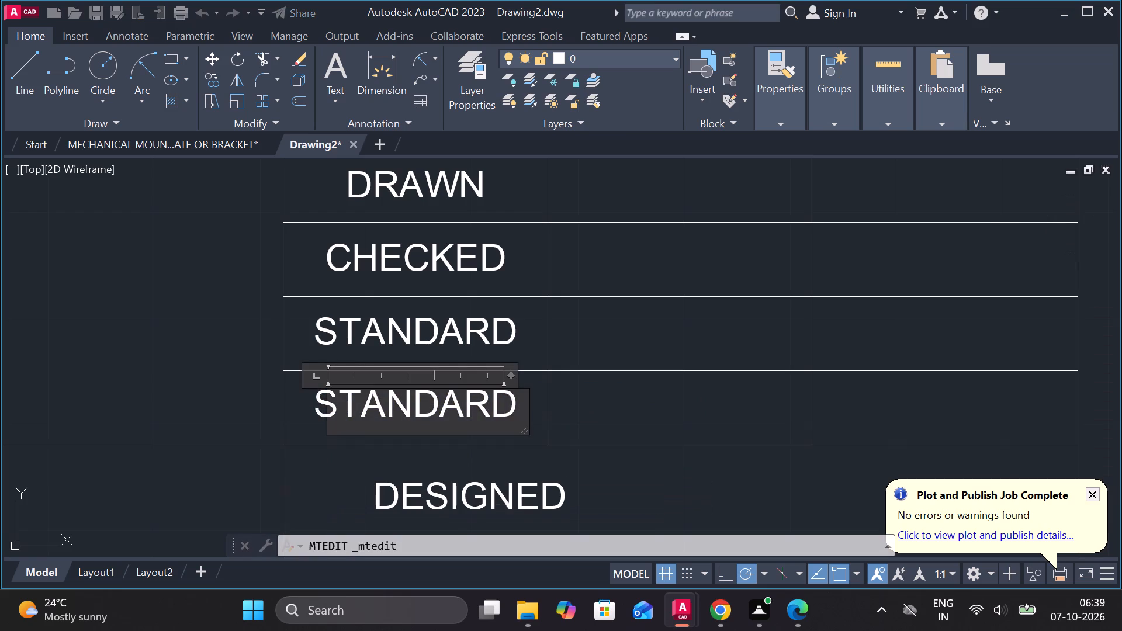
key(Right)
key(Right)
key(Right)
key(Right)
key(BackSpace)
key(BackSpace)
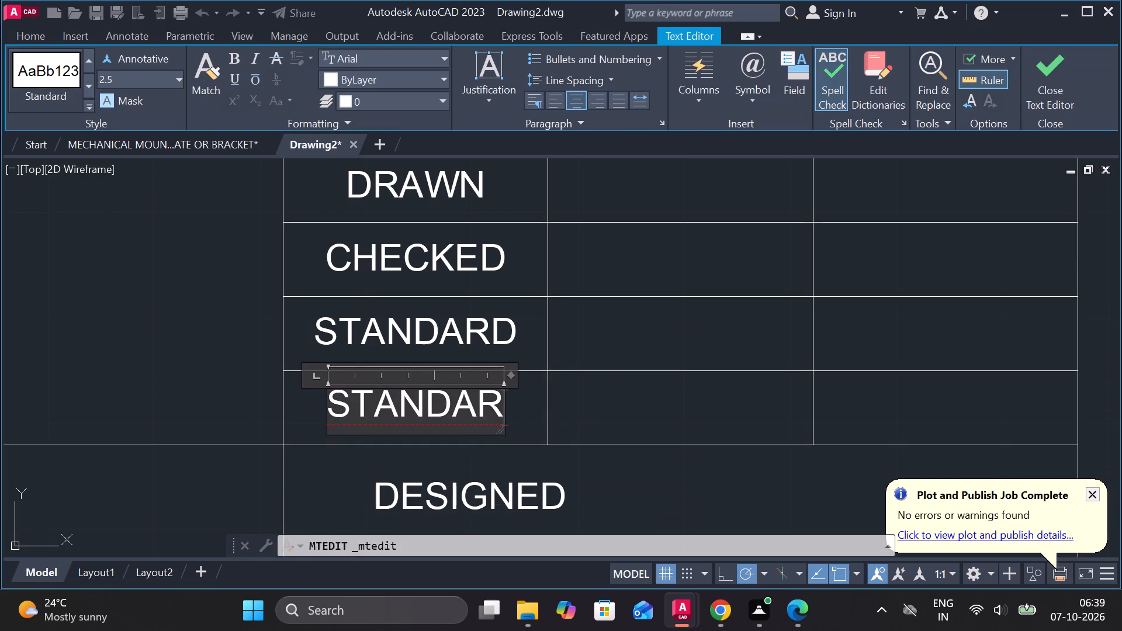
key(BackSpace)
key(BackSpace)
key(BackSpace)
key(BackSpace)
key(BackSpace)
key(BackSpace)
text(APPR)
text(OVED)
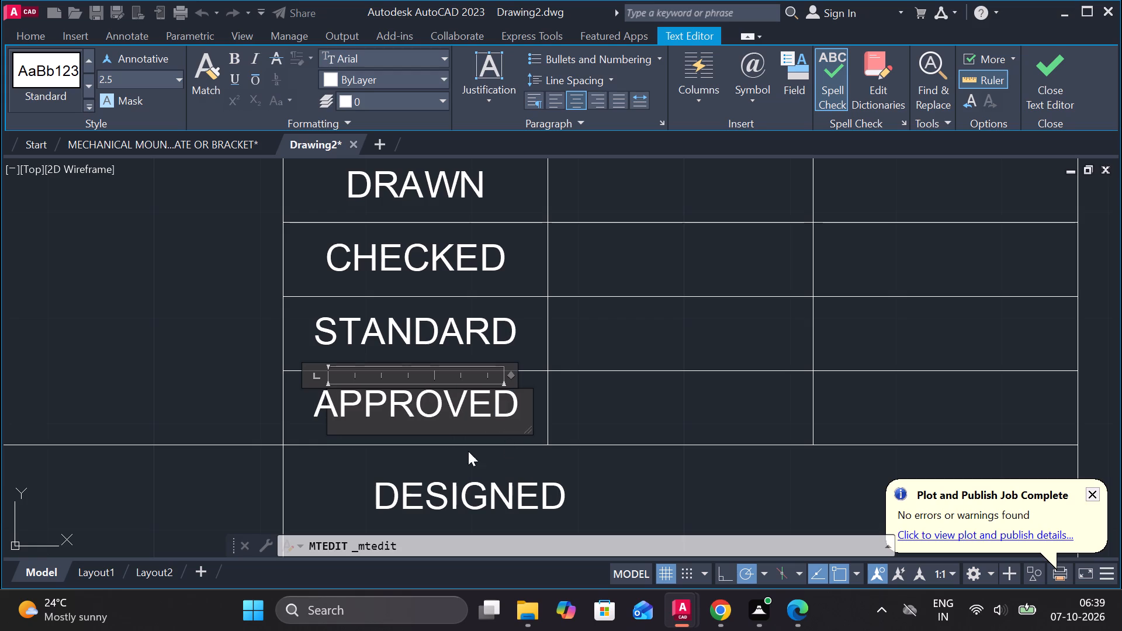
Change the DESIGNED label in the large cell below the APPROVED row to DRAWING NO :.
click(502, 489)
double_click(503, 491)
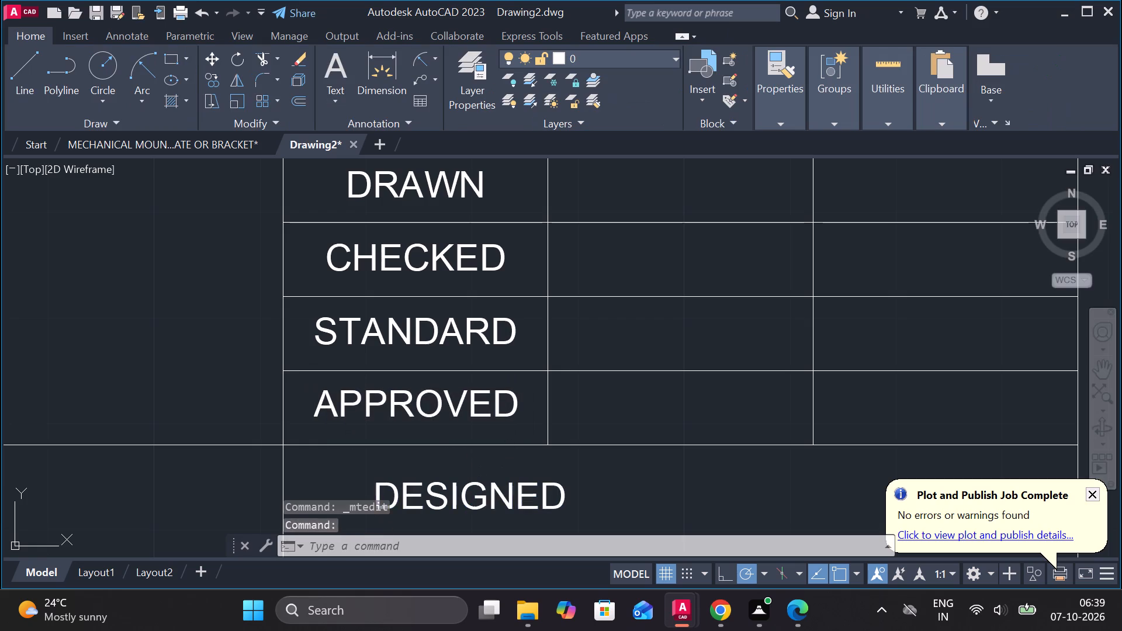
key(Right)
key(Right)
key(BackSpace)
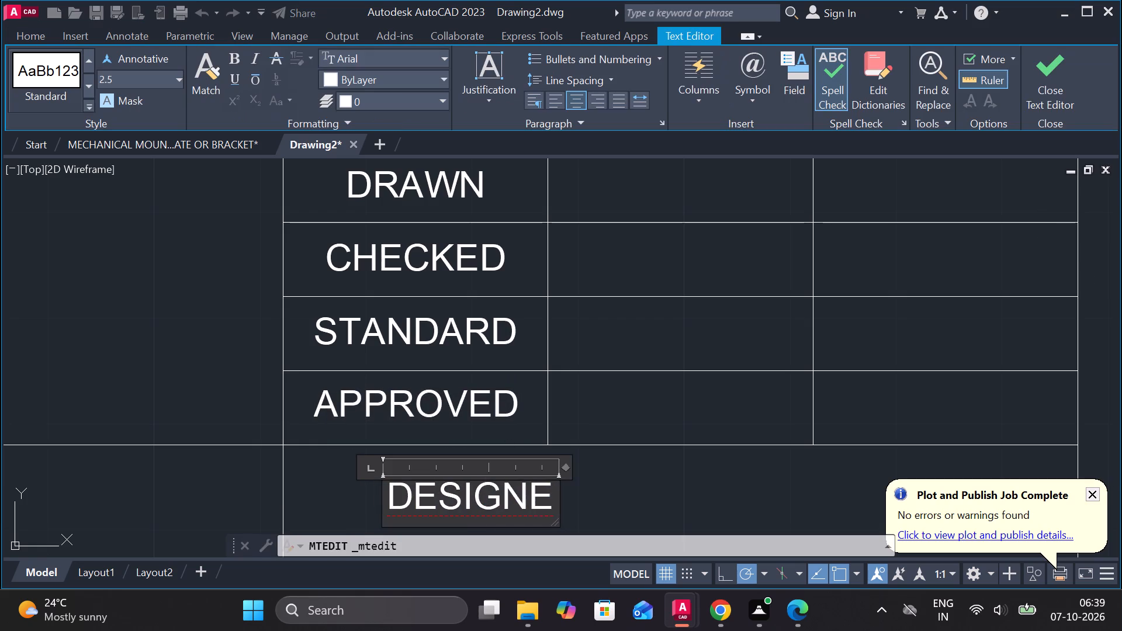
key(BackSpace)
key(BackSpace)
key(BackSpace)
key(BackSpace)
key(BackSpace)
key(BackSpace)
text(RAWING)
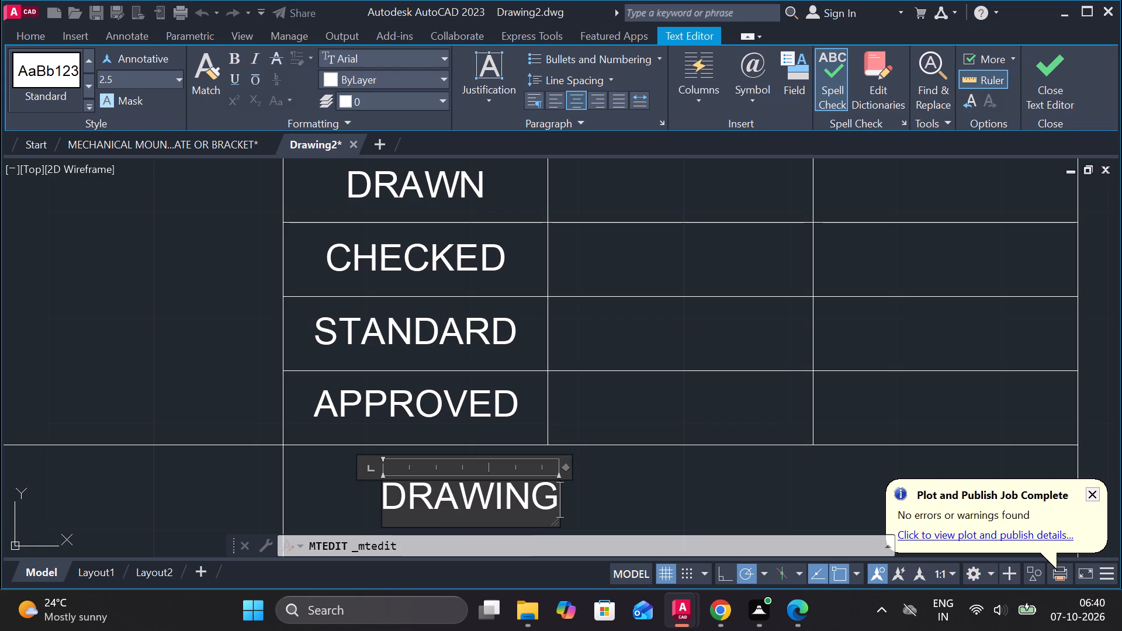
key(space)
text(NO)
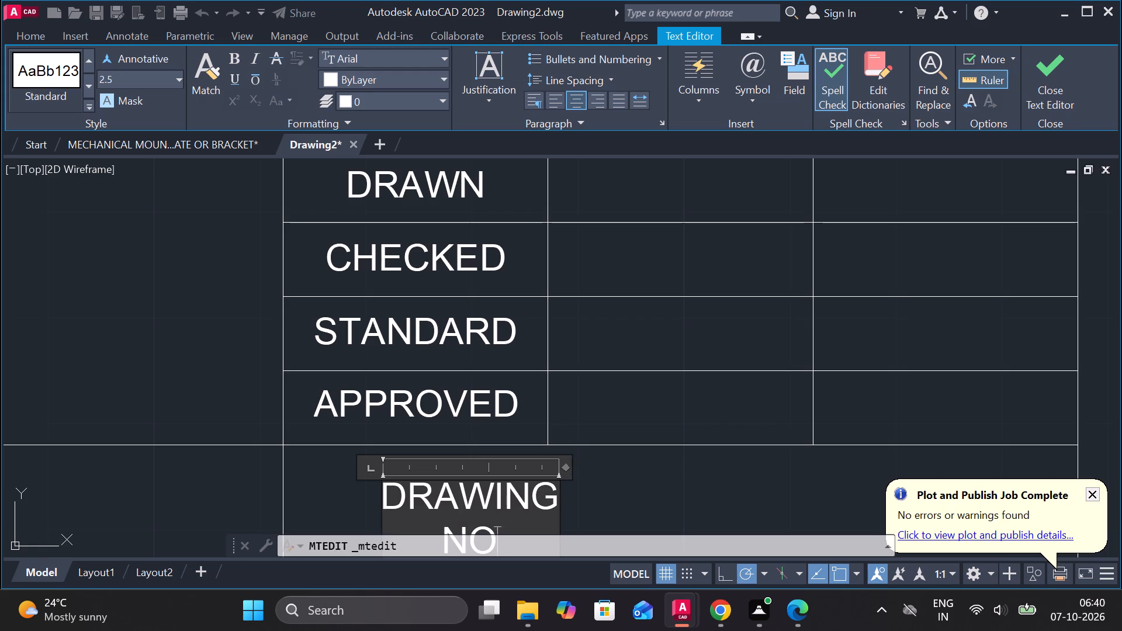
key(space)
key(shift+colon)
Widen the DRAWING NO : label's text frame so that its wording fits on one line.
scroll(588, 464, down, 1)
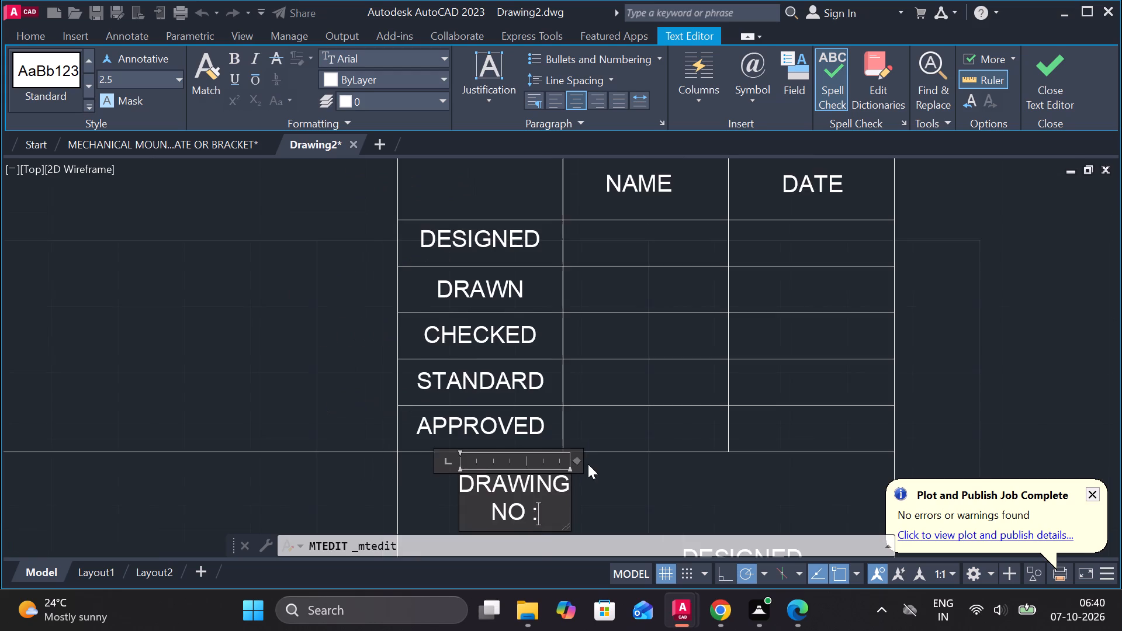
middle_drag(587, 464, 575, 349)
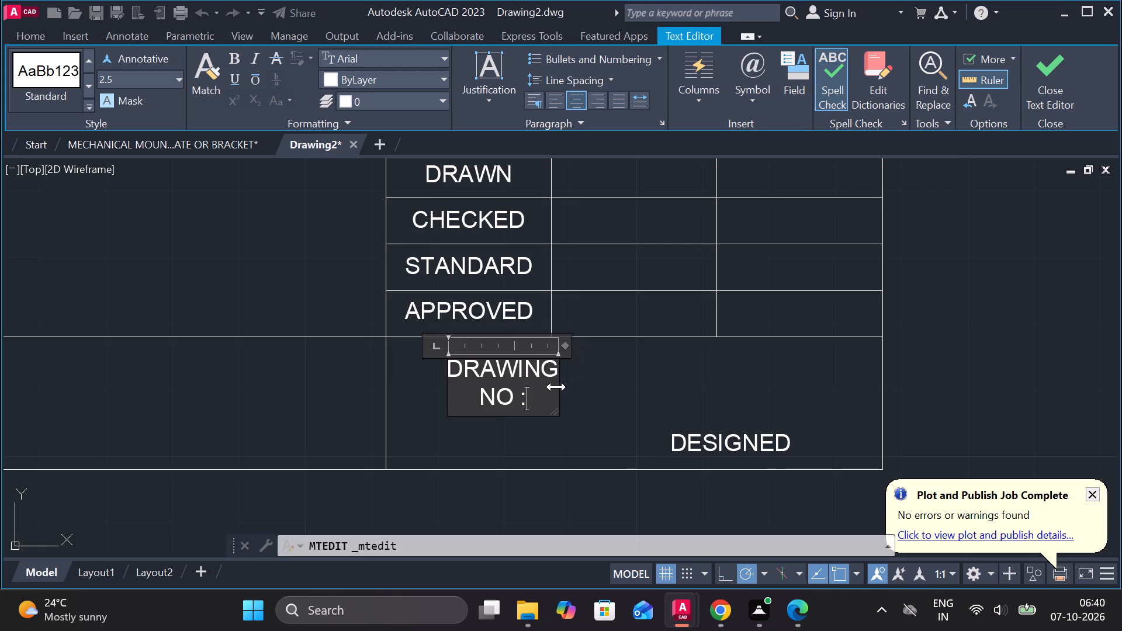
drag(556, 387, 611, 378)
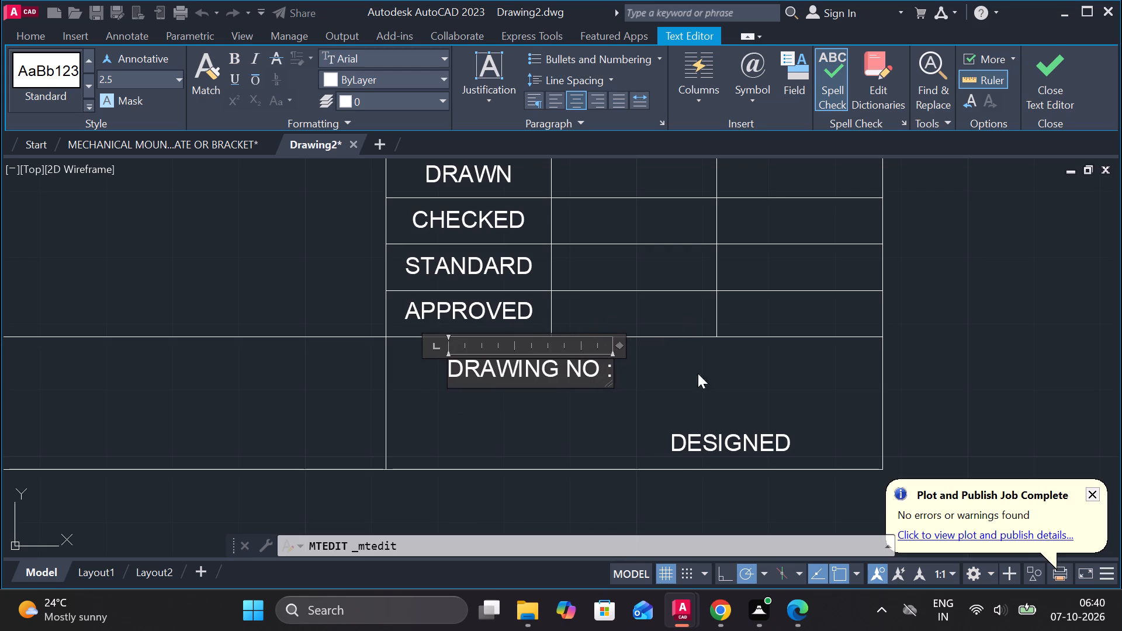
Finish editing the DRAWING NO : label.
click(1054, 77)
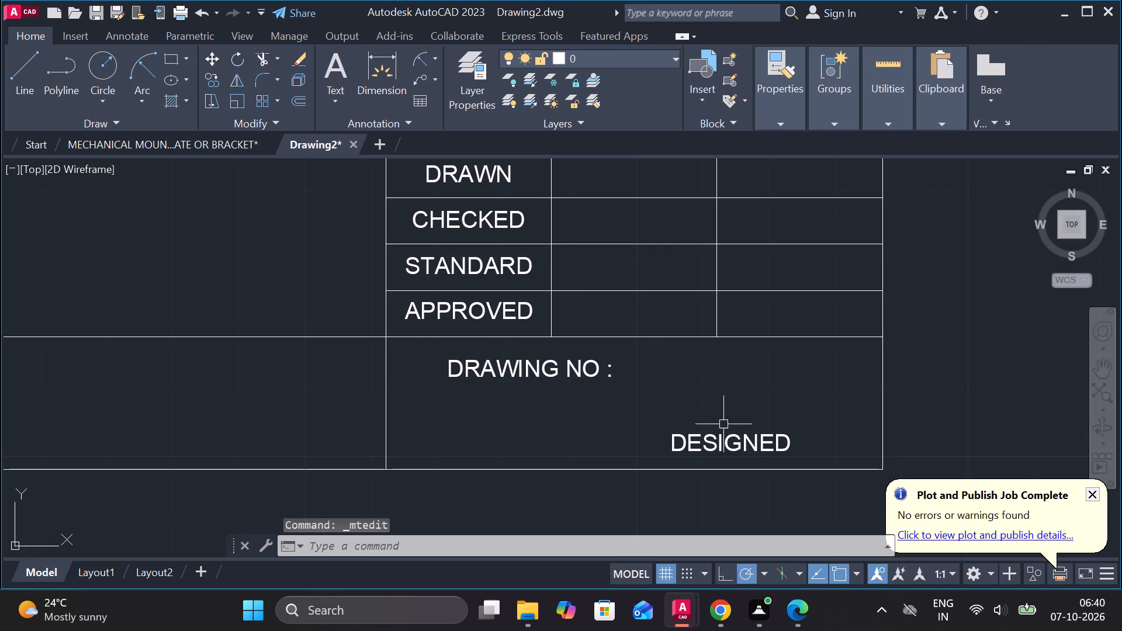
Change the DESIGNED label in the lower part of the DRAWING NO : cell to SHEET NO: 1of1.
double_click(729, 436)
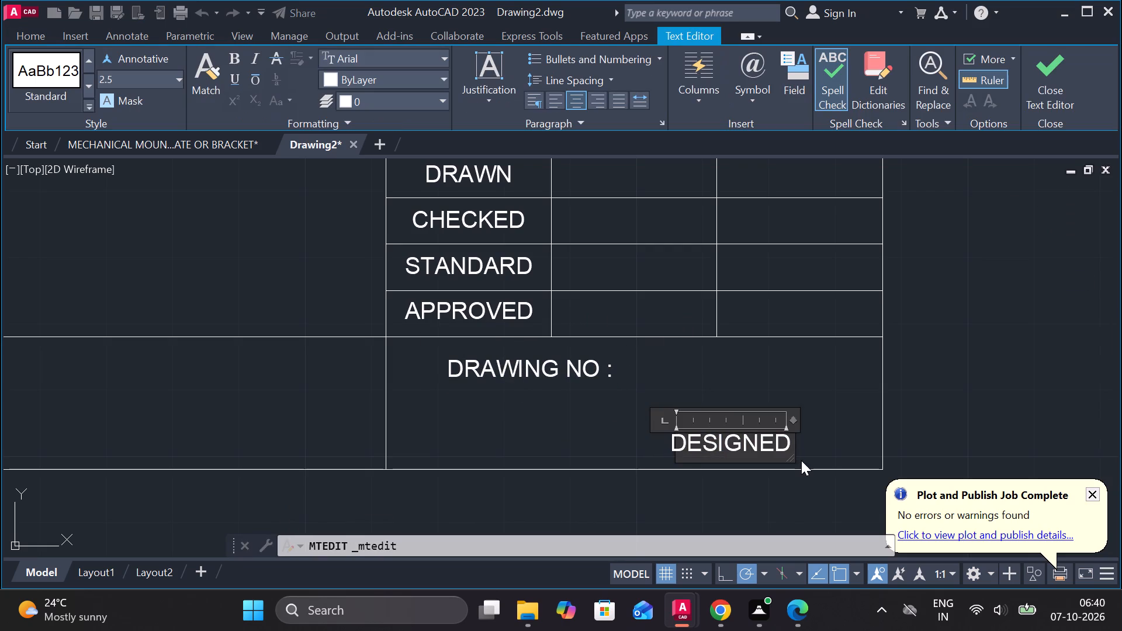
key(Right)
key(Right)
key(Right)
key(Right)
key(BackSpace)
key(BackSpace)
key(BackSpace)
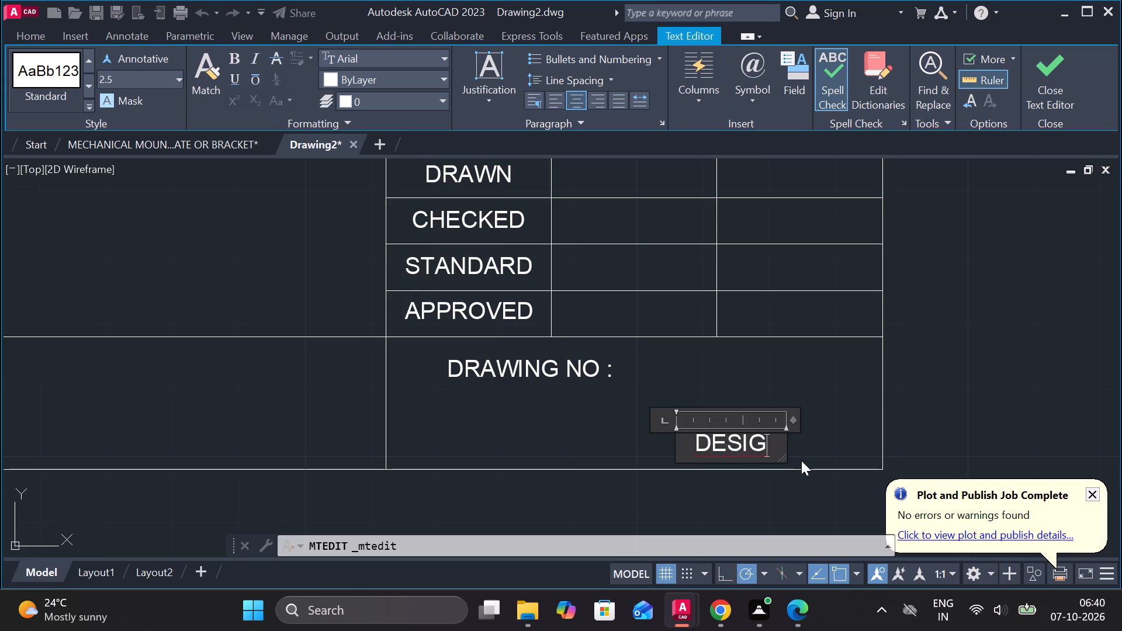
key(BackSpace)
key(BackSpace)
key(BackSpace)
key(BackSpace)
key(BackSpace)
key(s)
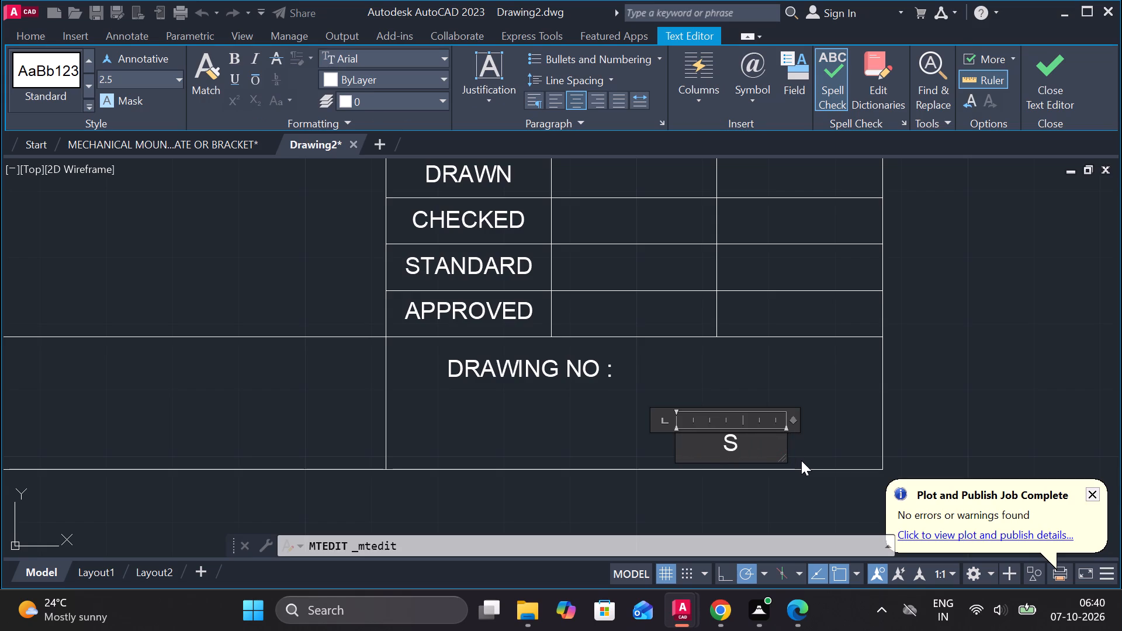
text(HEET)
key(space)
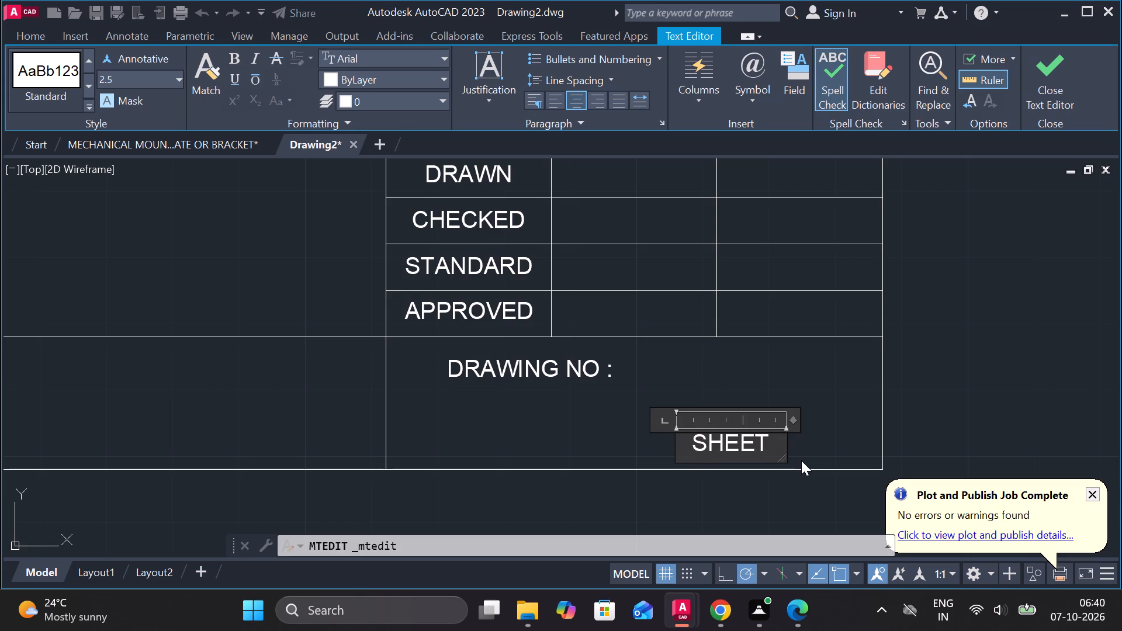
text(NO)
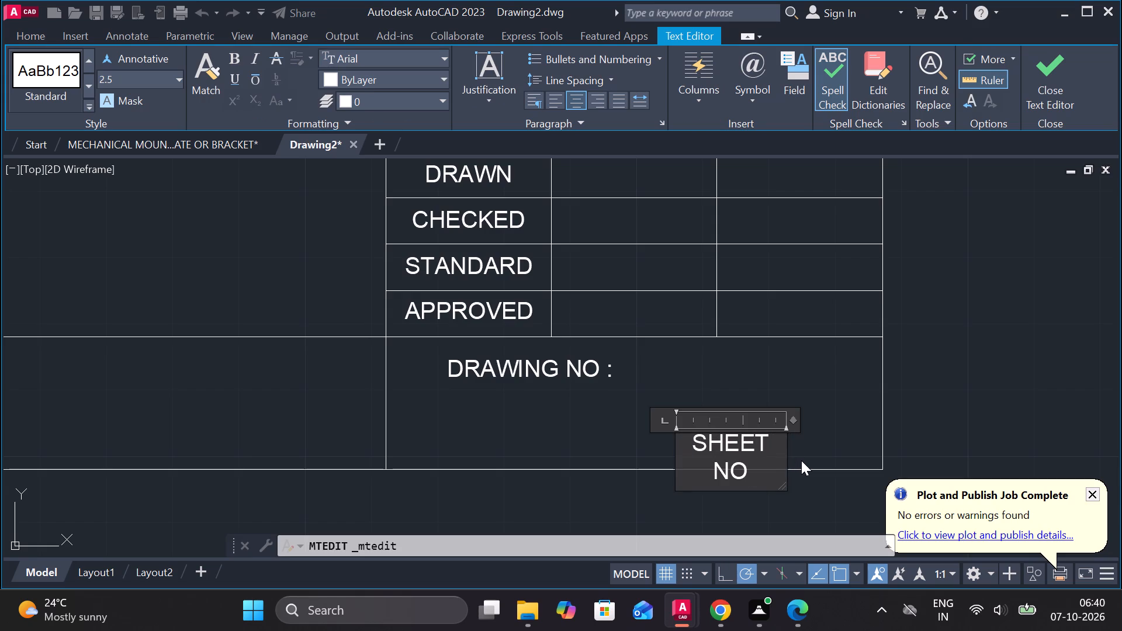
key(shift+colon)
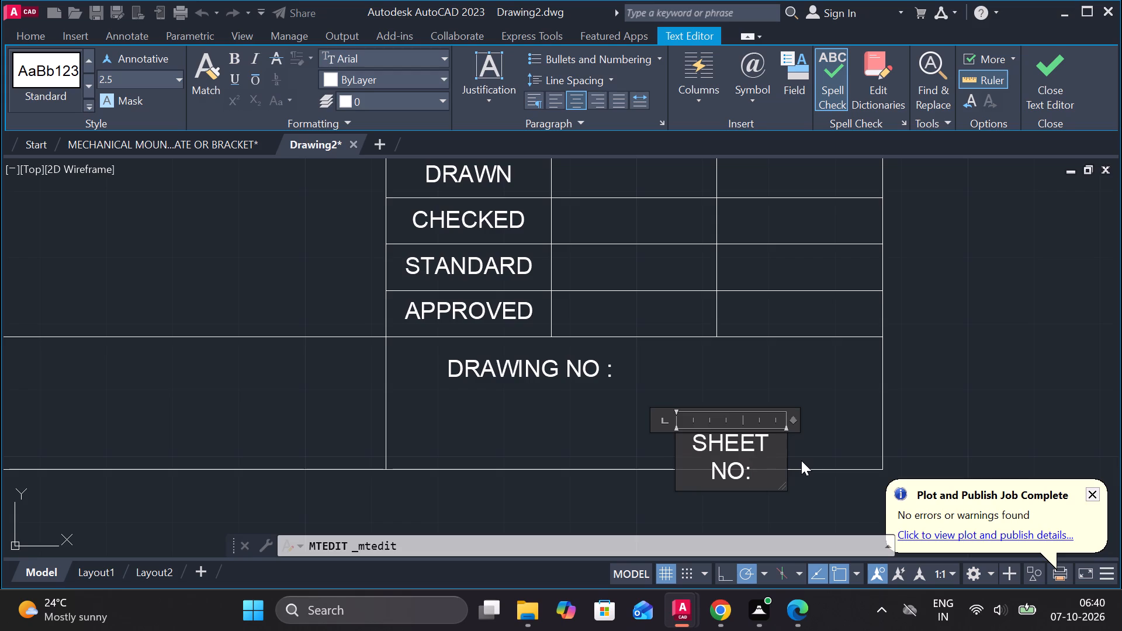
key(space)
text(1)
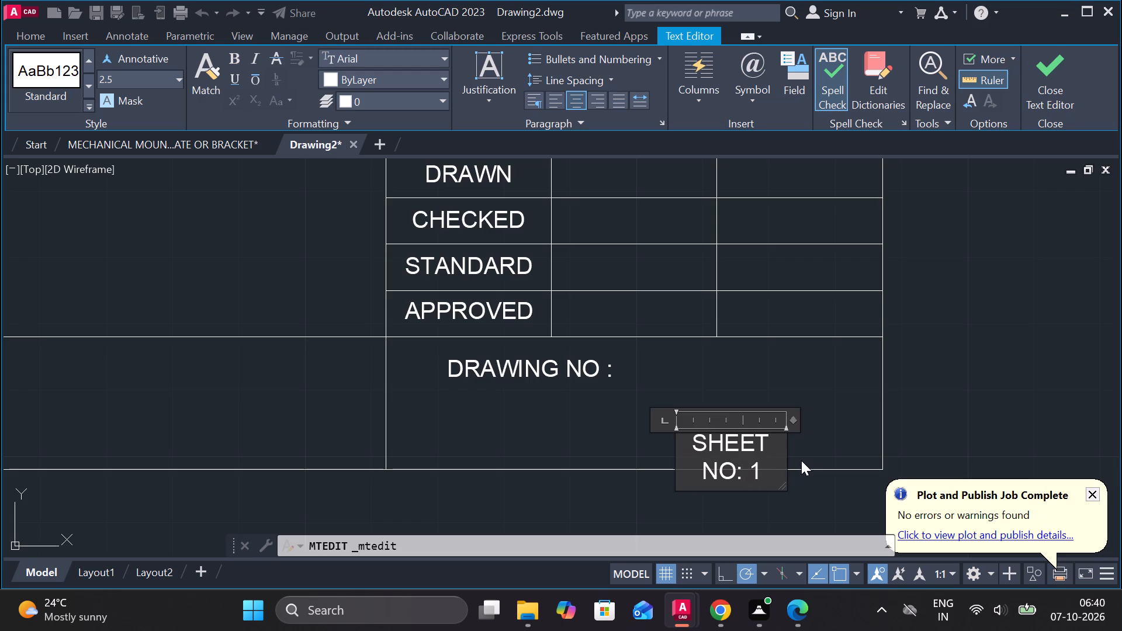
text(of)
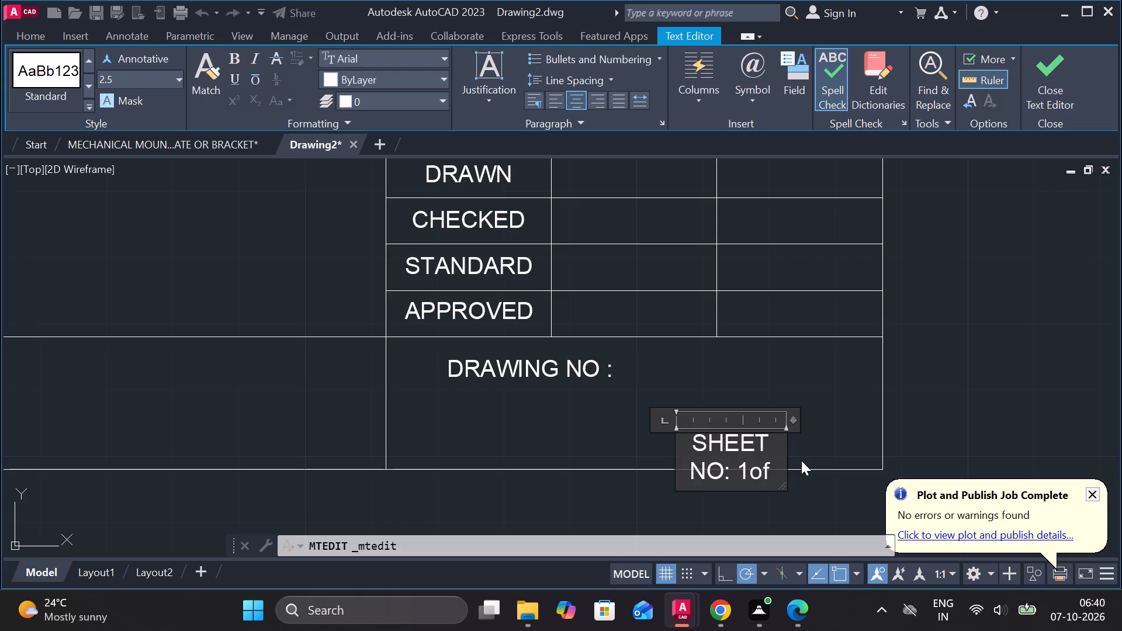
key(1)
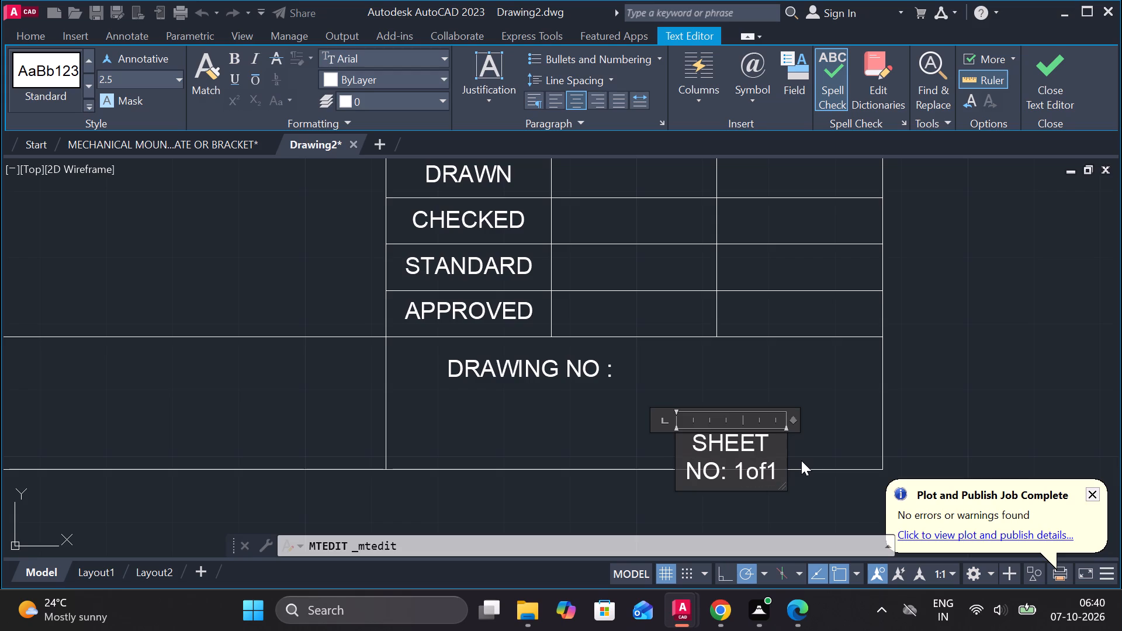
click(1059, 51)
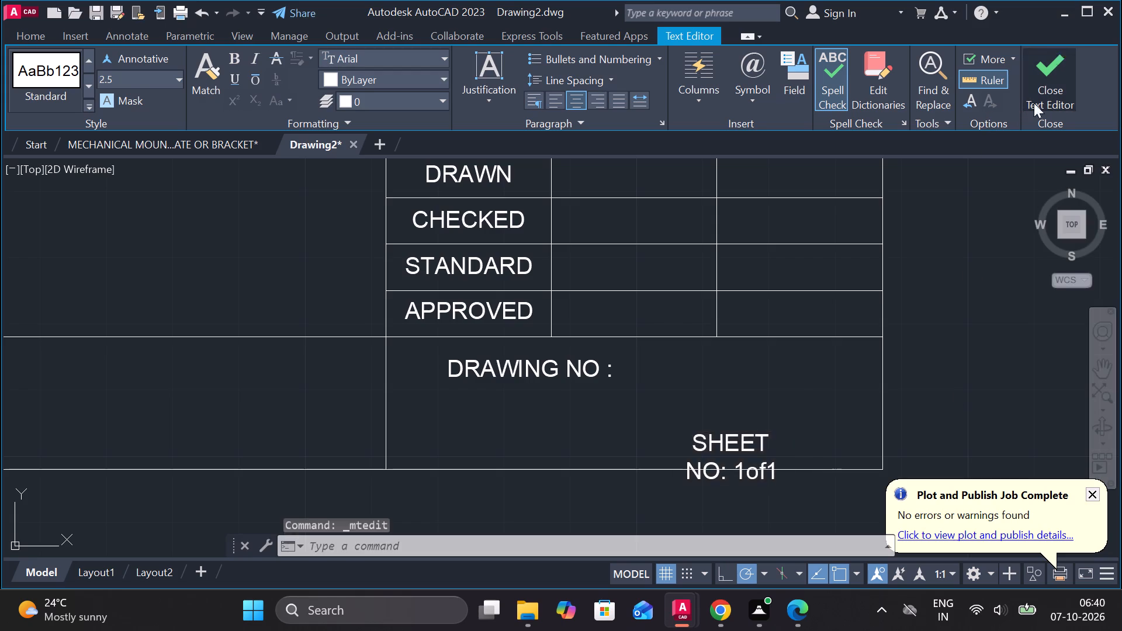
Widen the SHEET NO: 1of1 label's text frame so that its wording fits on one line.
double_click(746, 449)
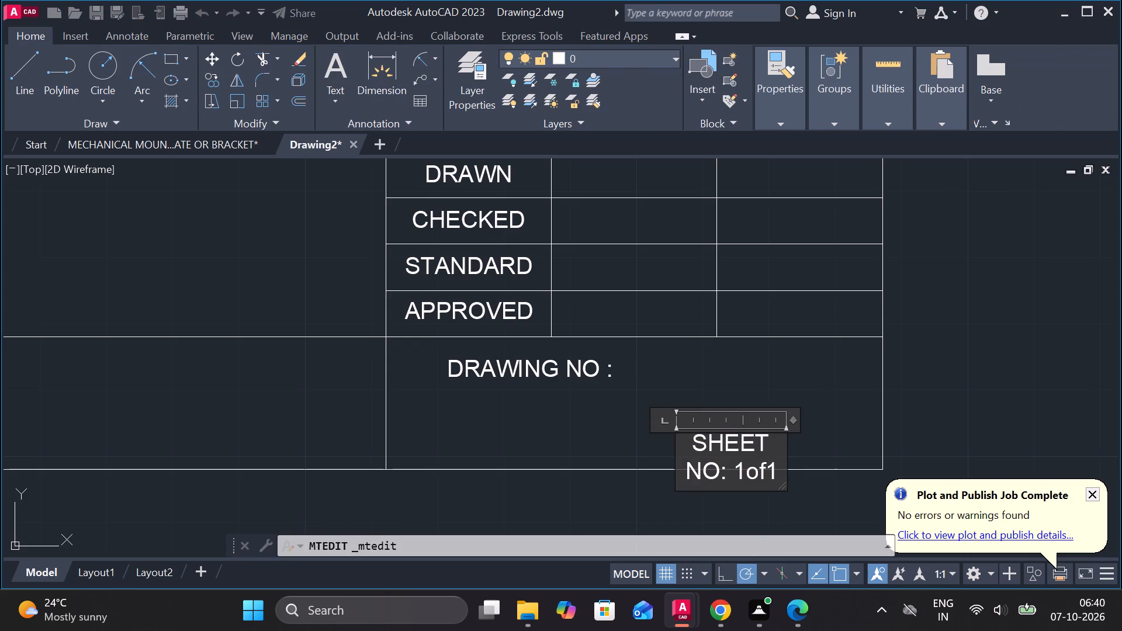
drag(783, 450, 784, 450)
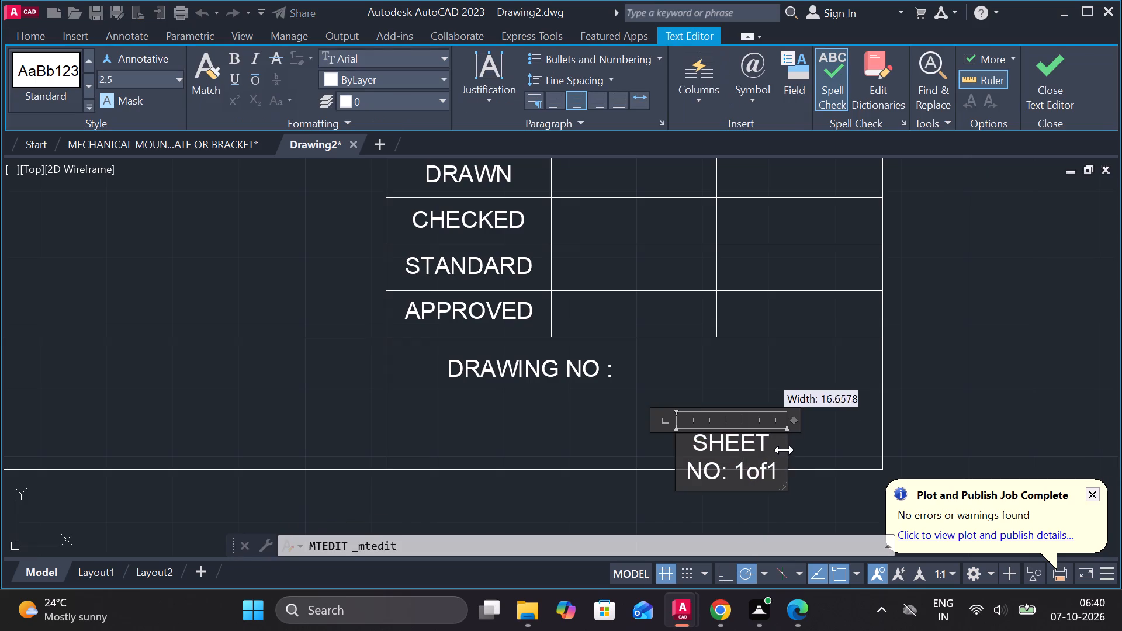
drag(784, 450, 859, 429)
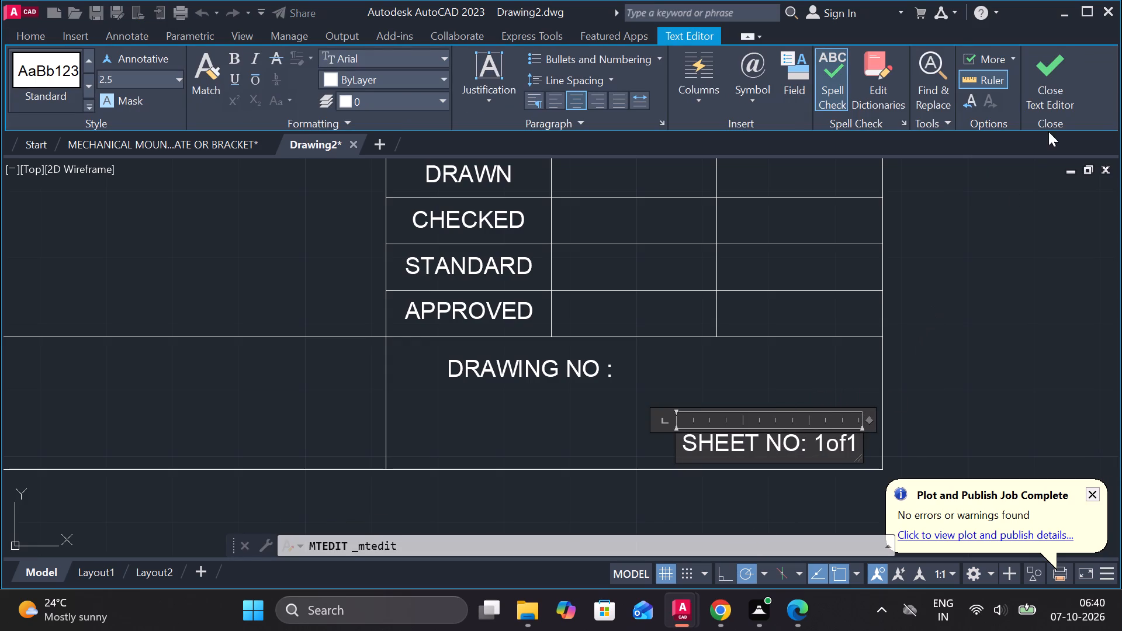
click(1053, 109)
Change the DESIGNED label in the small cell at the title block's lower-left to SCALE 1:1.
scroll(529, 321, down, 1)
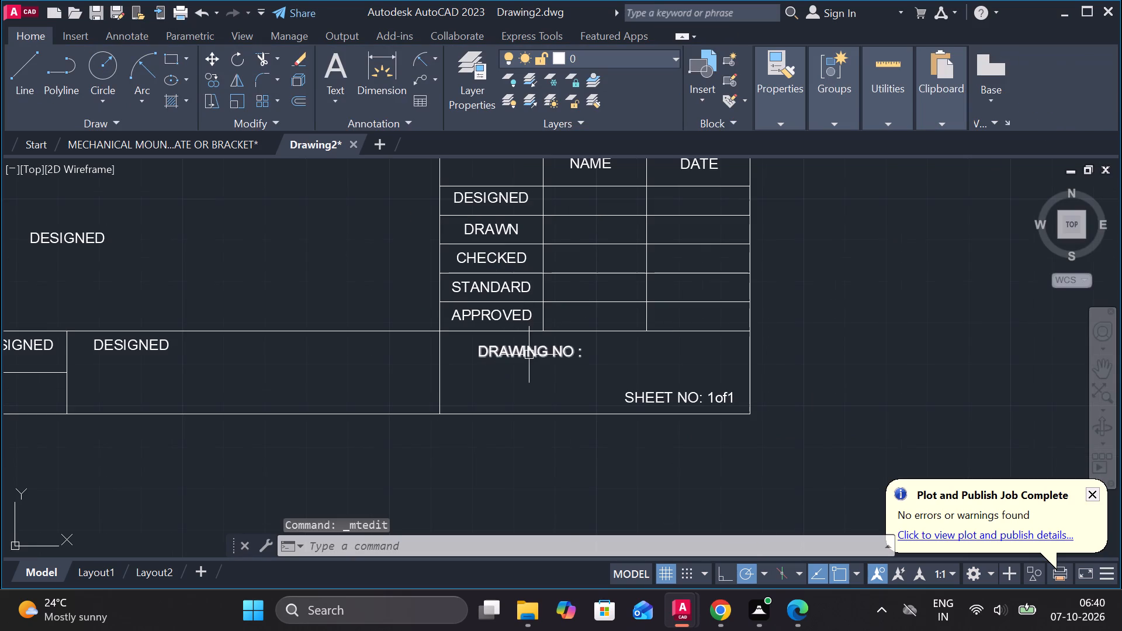
scroll(399, 311, down, 1)
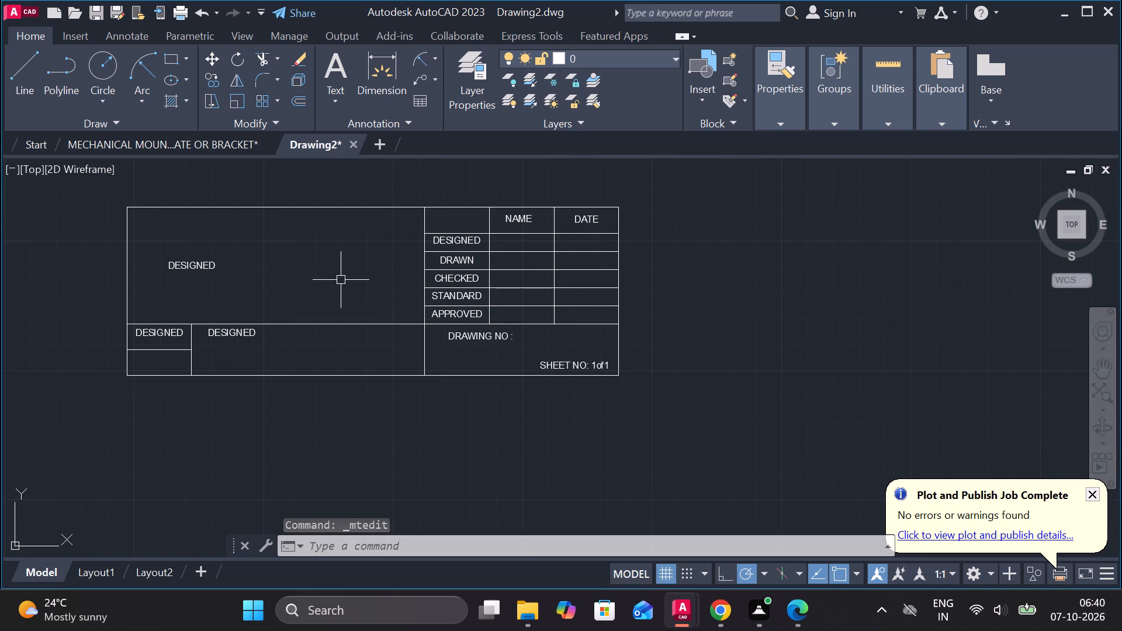
middle_drag(311, 279, 465, 297)
scroll(373, 297, up, 2)
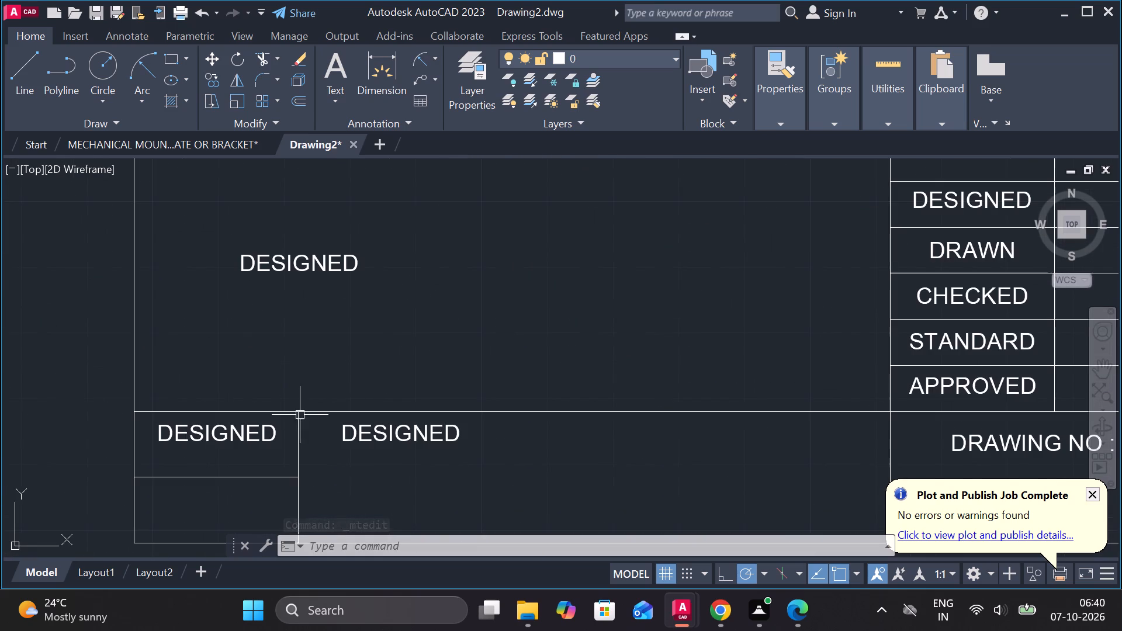
middle_drag(310, 415, 491, 313)
double_click(445, 324)
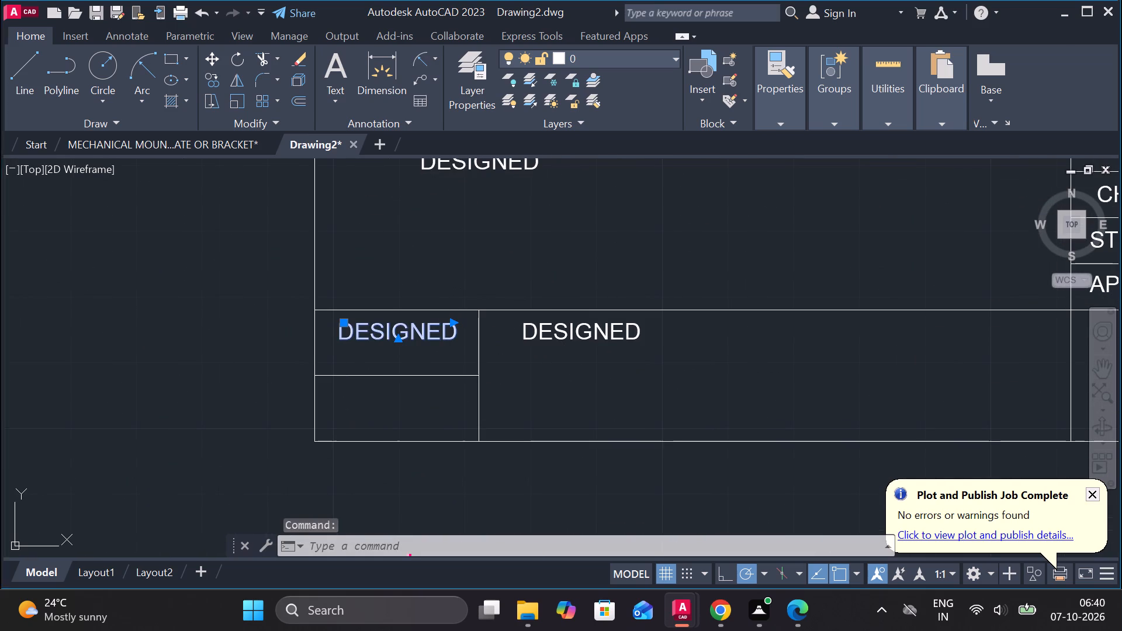
key(Right)
key(Right)
key(Right)
key(Right)
key(Right)
key(Right)
key(Right)
key(Right)
key(Right)
key(Right)
key(Right)
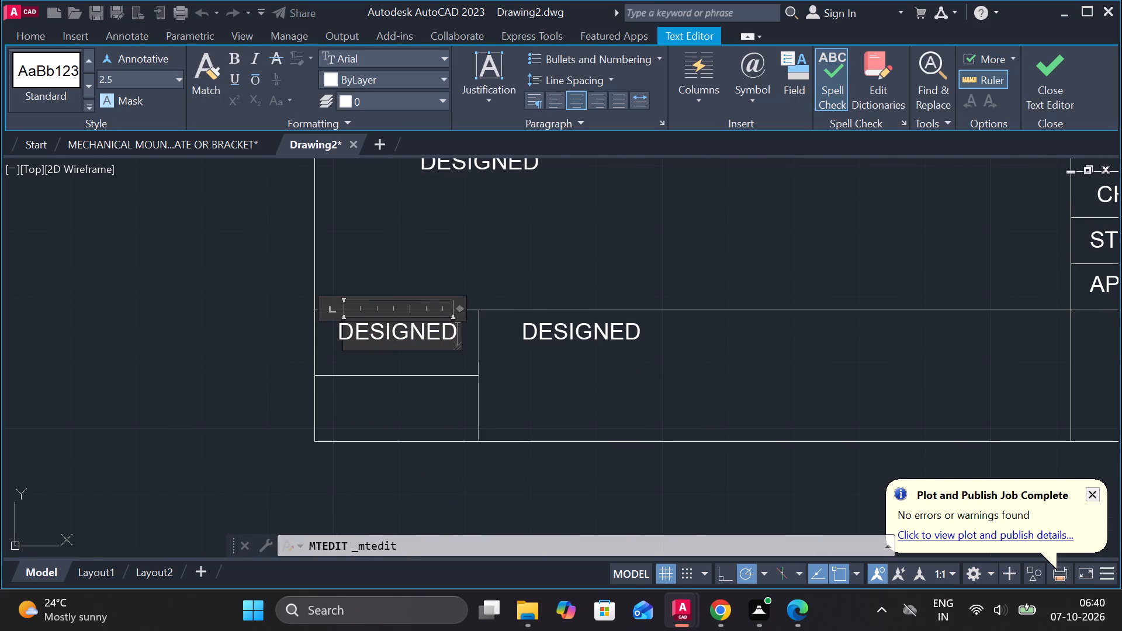
key(BackSpace)
key(BackSpace)
key(BackSpace)
key(BackSpace)
key(BackSpace)
key(BackSpace)
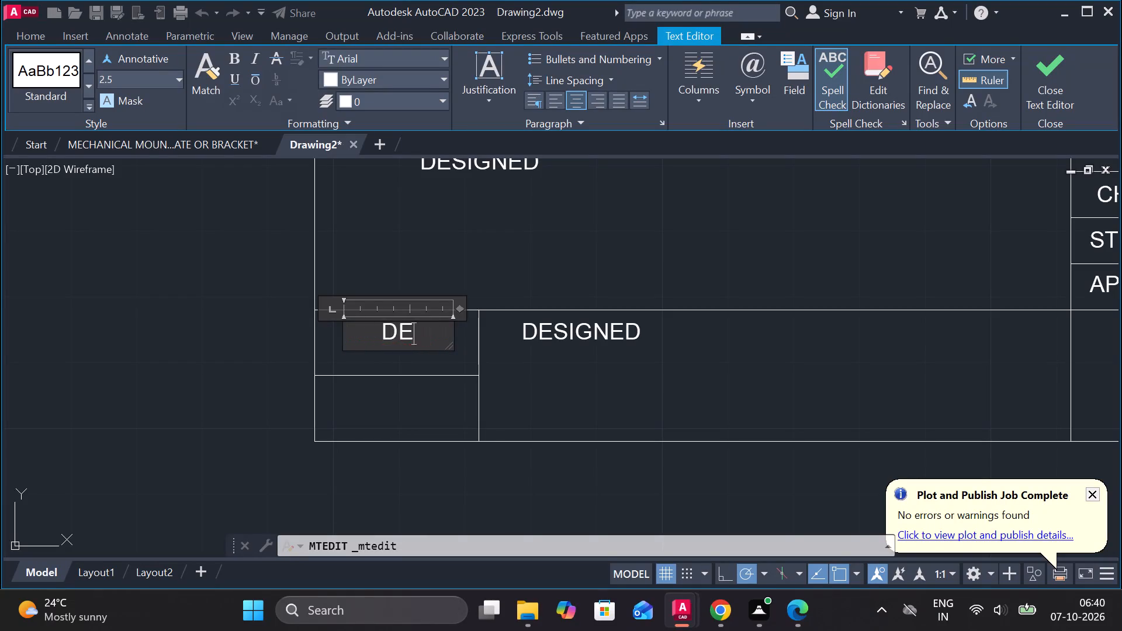
key(BackSpace)
key(BackSpace)
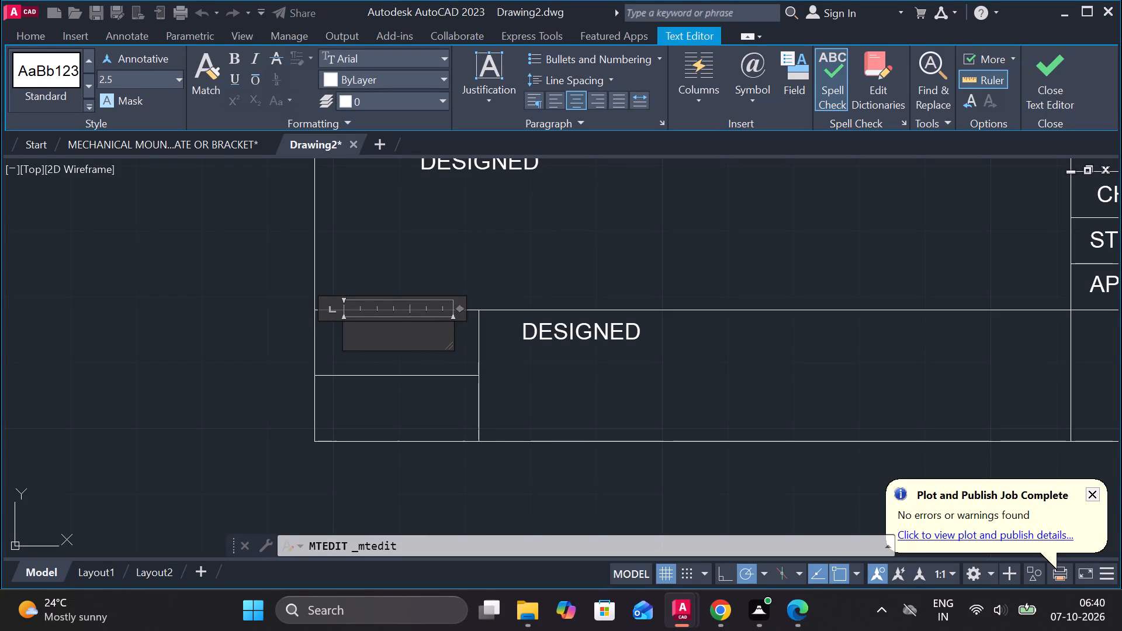
text(SCA)
key(l)
key(e)
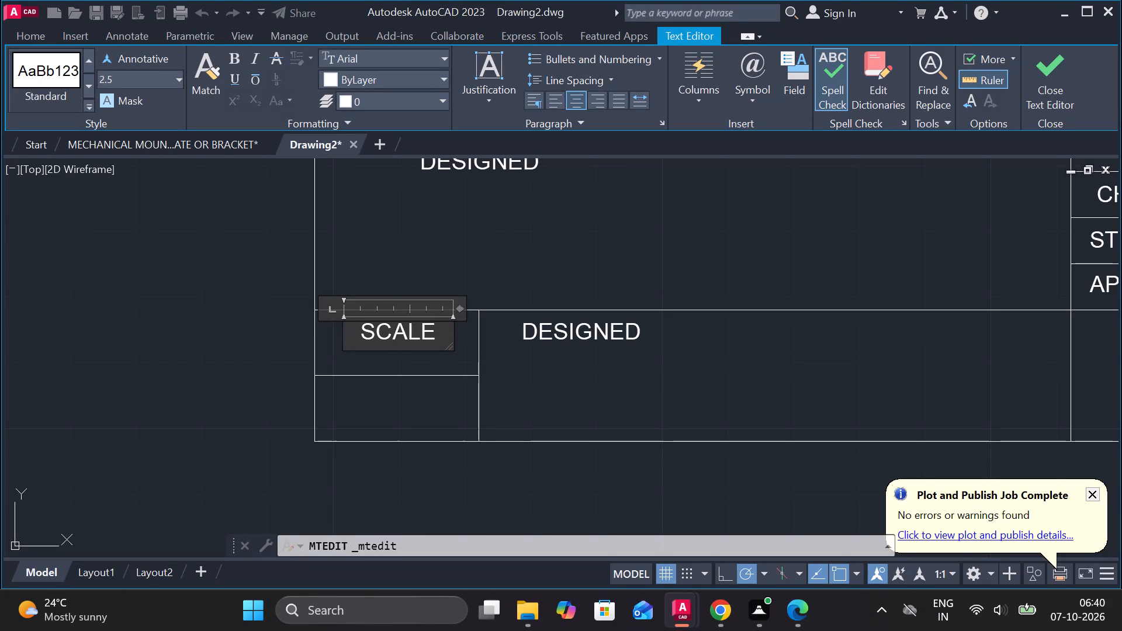
key(space)
key(grave)
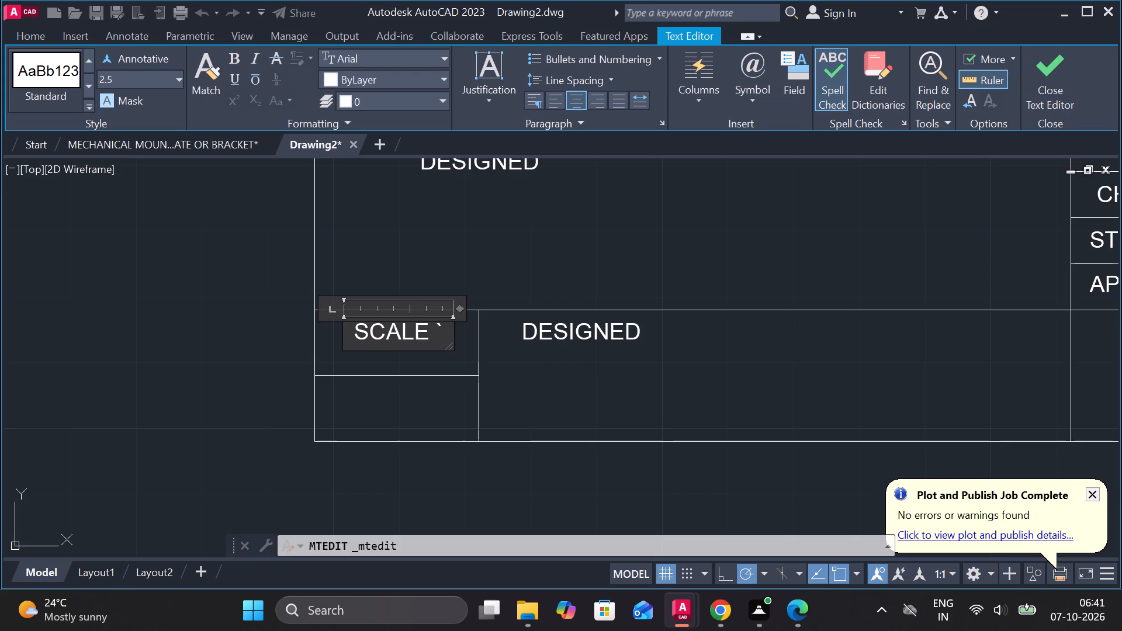
key(shift+colon)
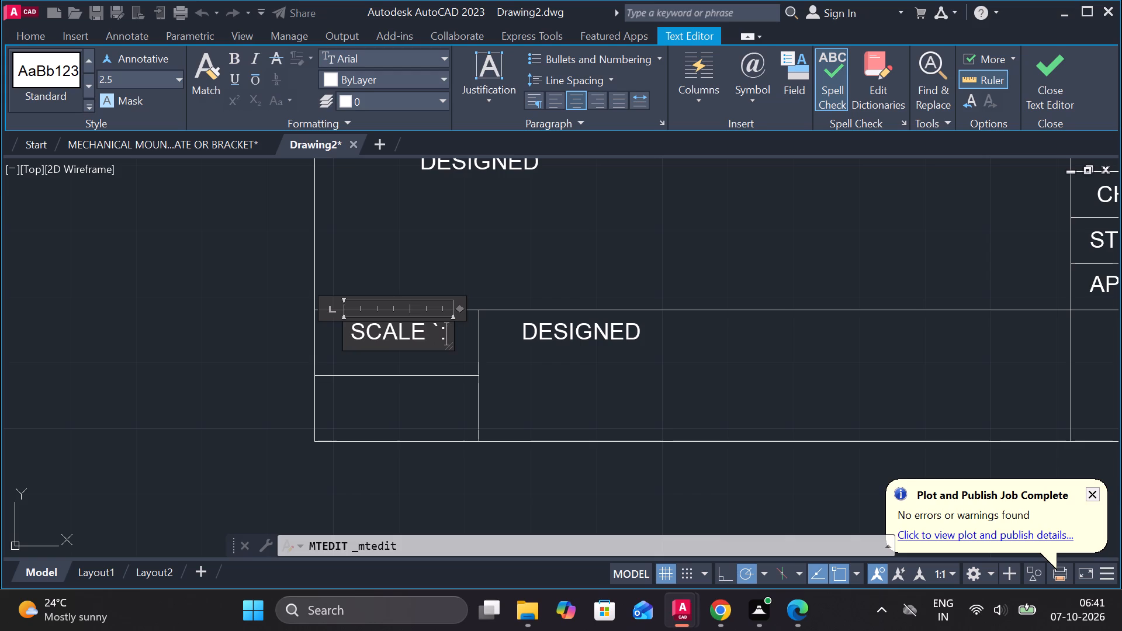
key(BackSpace)
key(BackSpace)
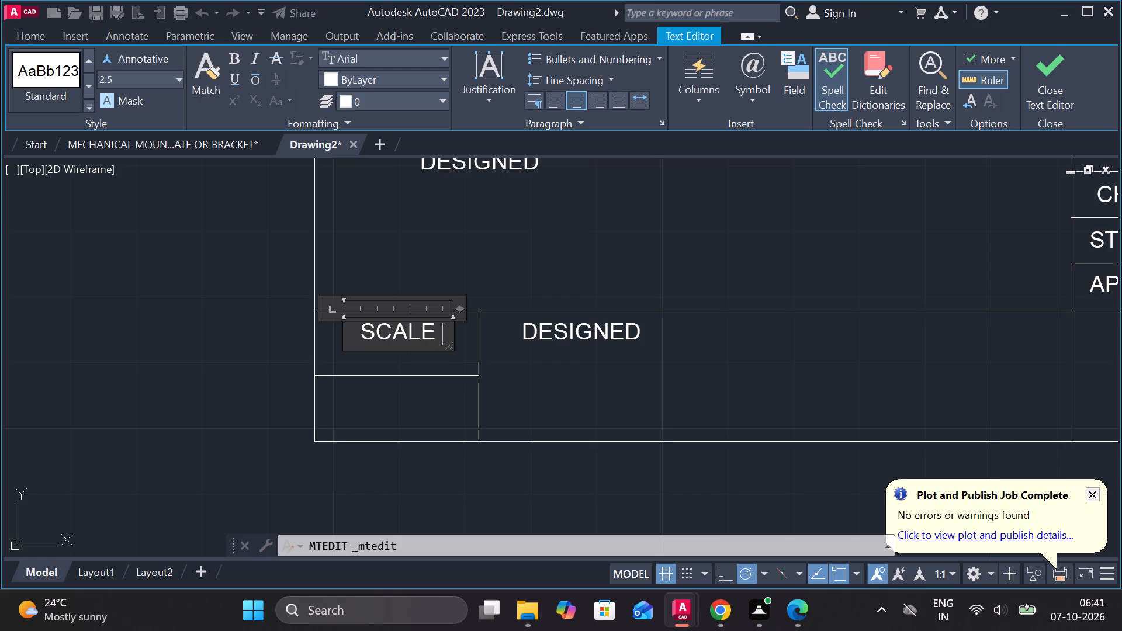
key(1)
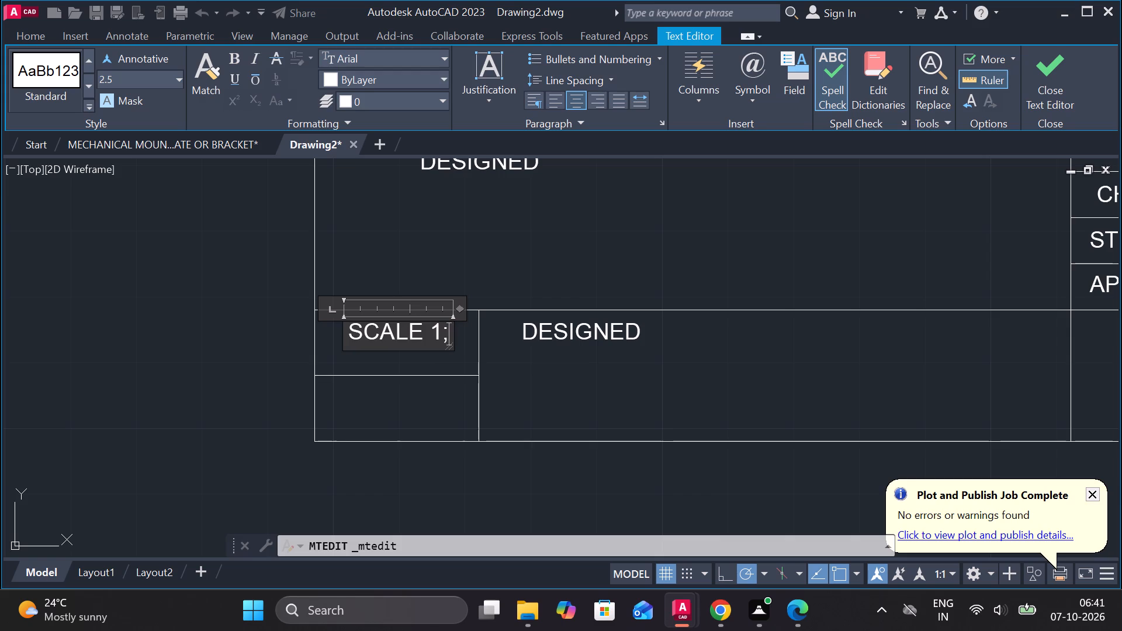
key(BackSpace)
key(shift+colon)
key(1)
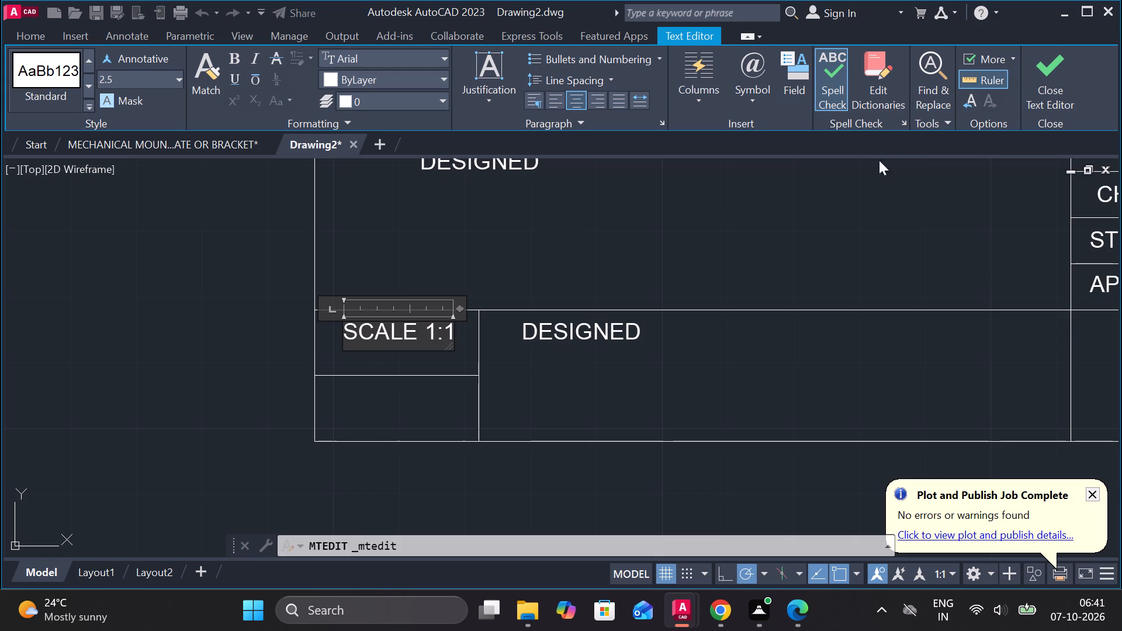
click(1038, 82)
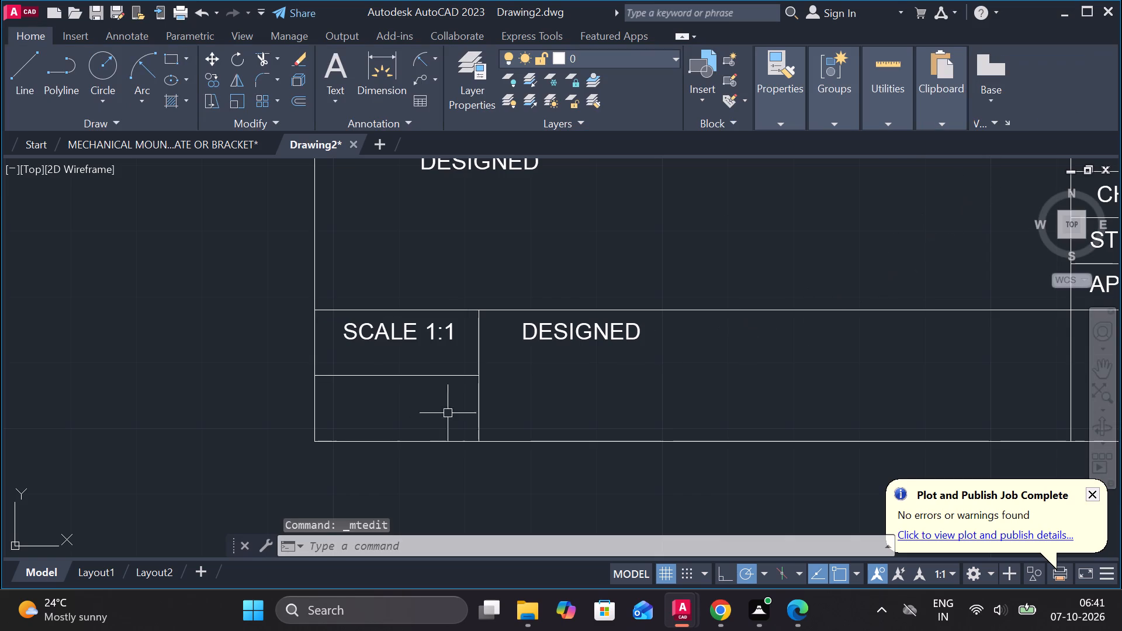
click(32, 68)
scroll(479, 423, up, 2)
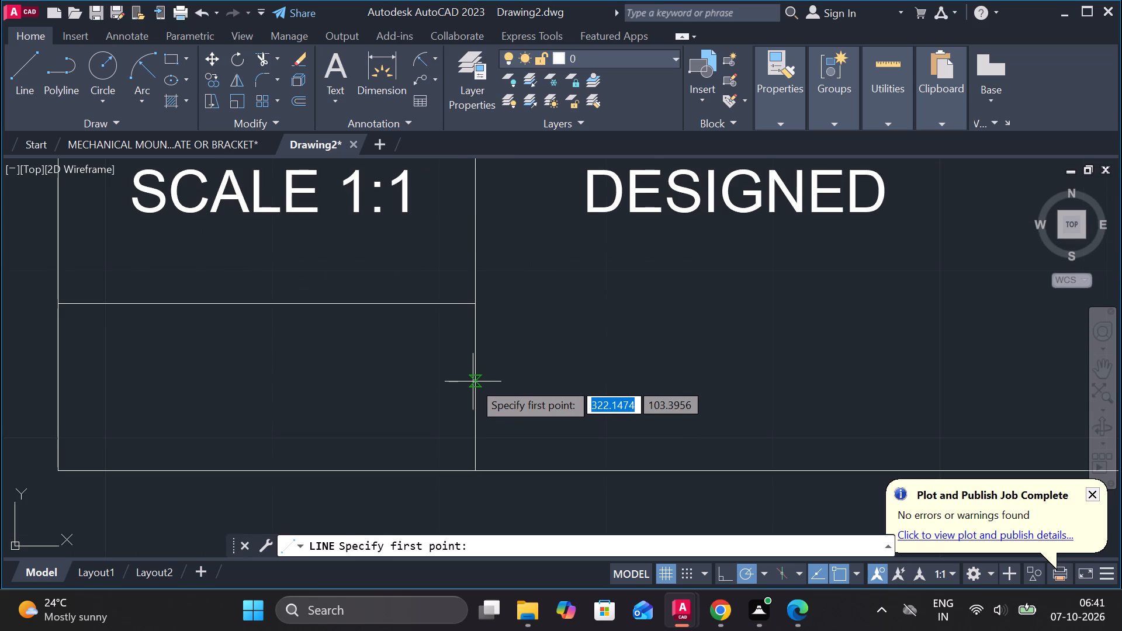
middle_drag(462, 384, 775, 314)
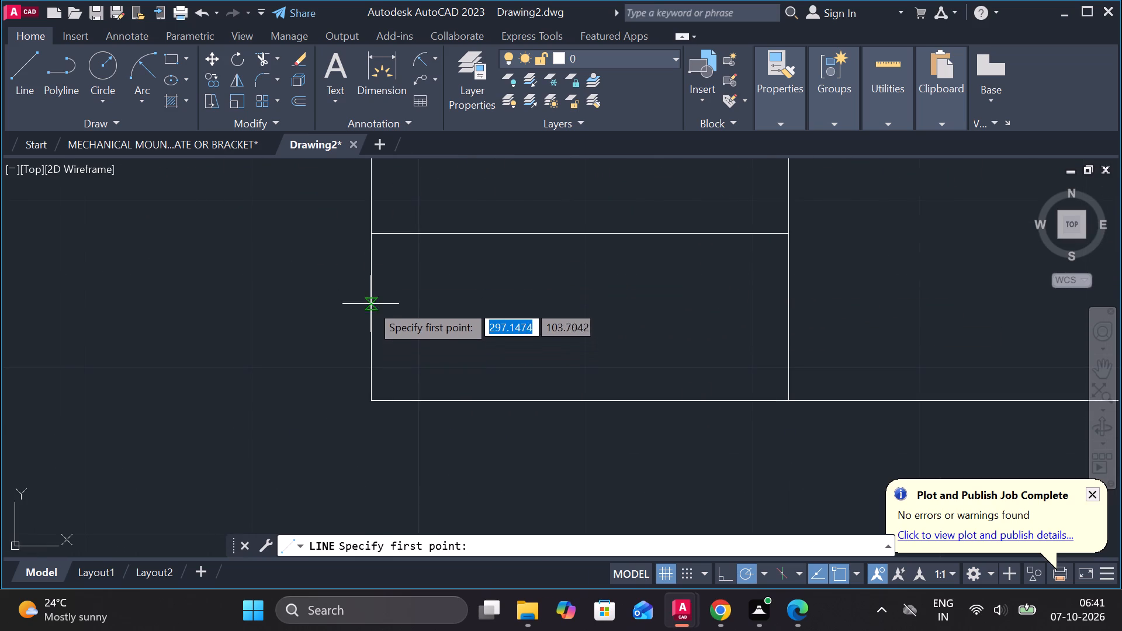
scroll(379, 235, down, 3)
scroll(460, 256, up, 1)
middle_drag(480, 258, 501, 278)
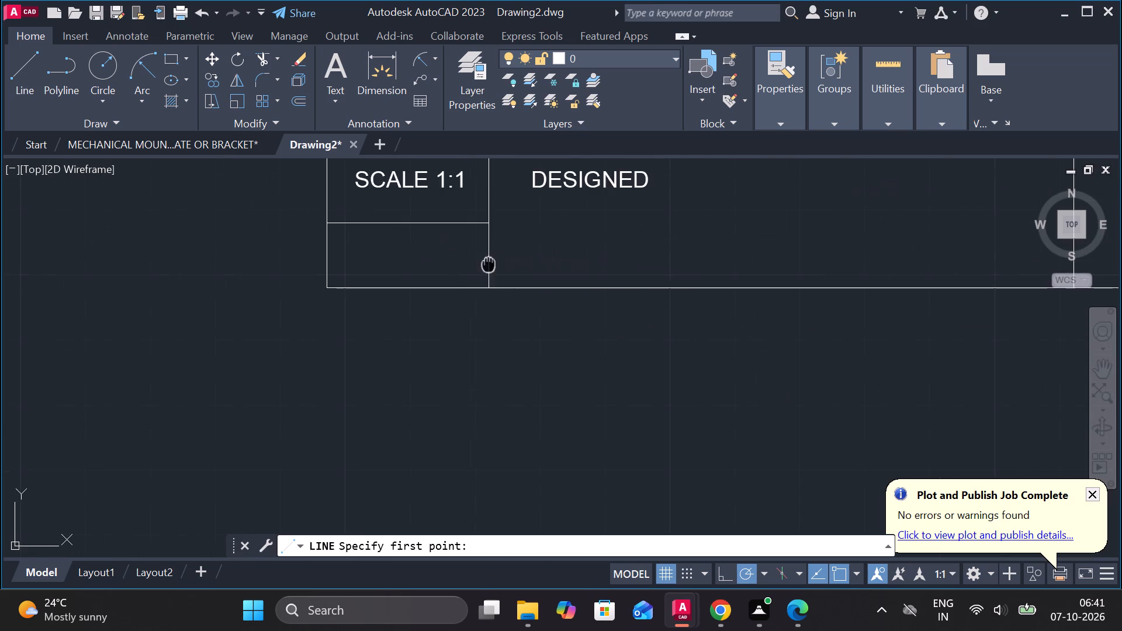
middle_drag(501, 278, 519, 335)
Draw a circle of diameter 3 in the empty cell below the SCALE 1:1 label.
click(112, 105)
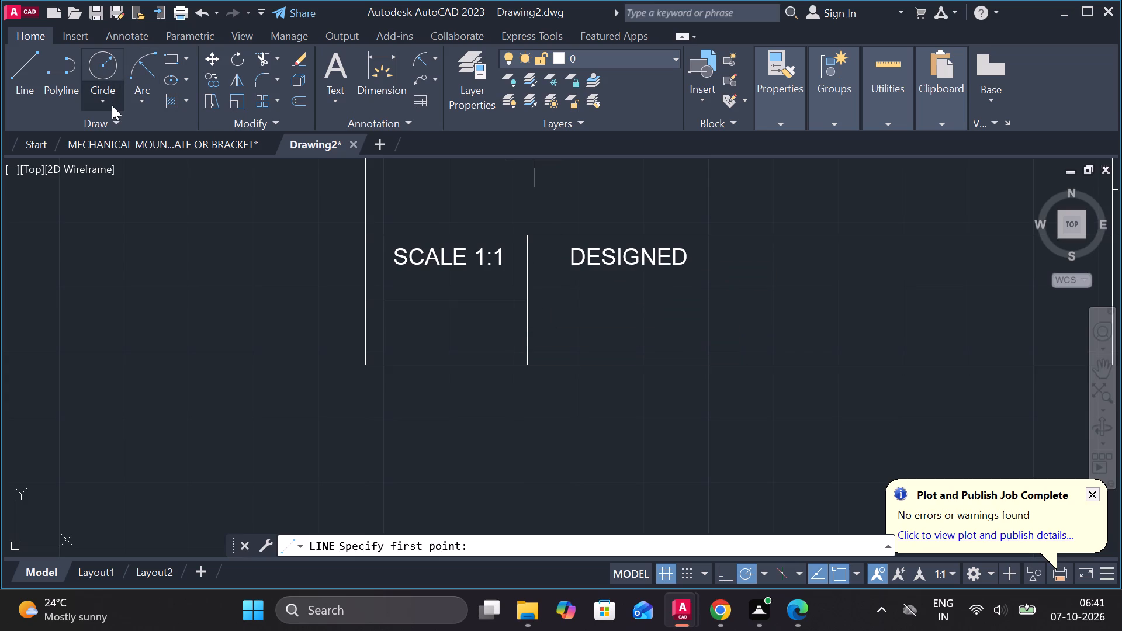
click(176, 169)
scroll(330, 304, up, 3)
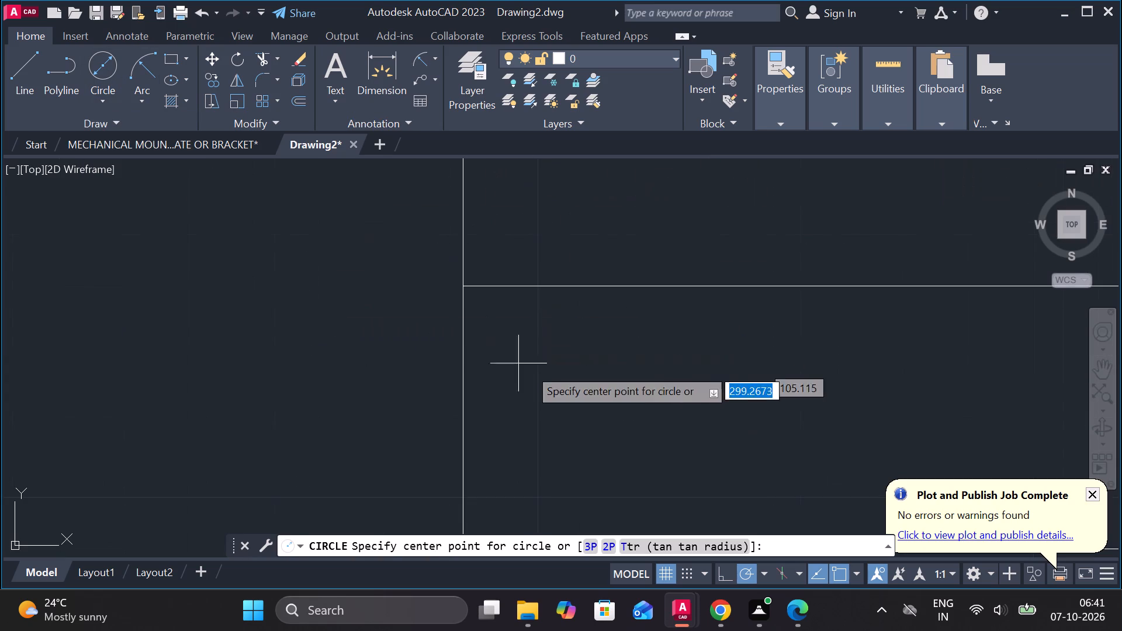
middle_drag(541, 386, 246, 221)
click(303, 246)
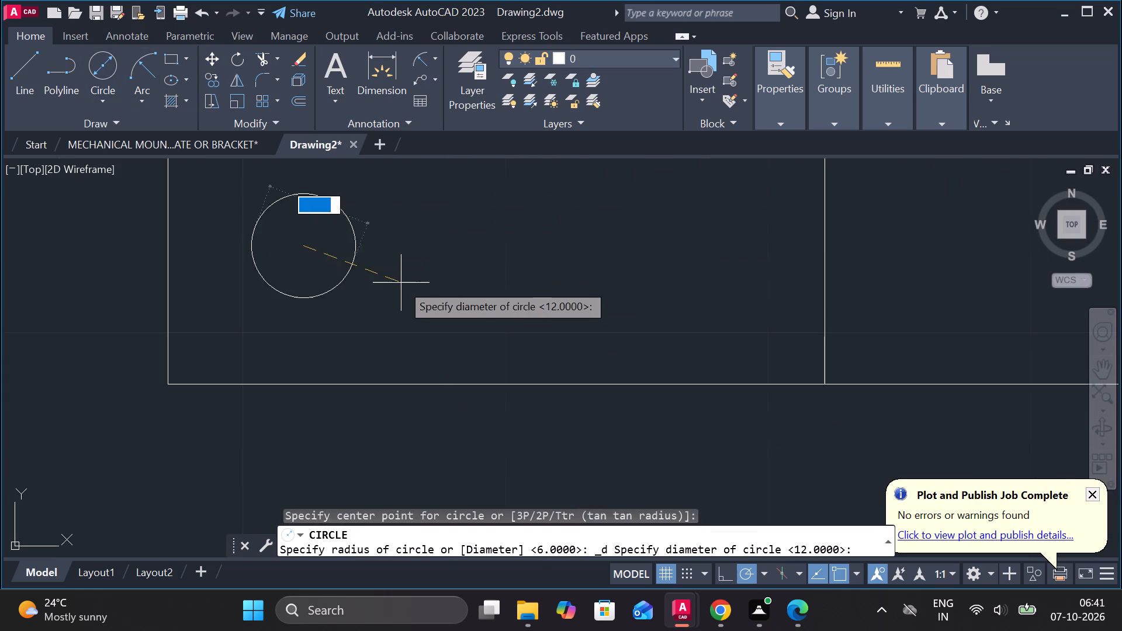
scroll(442, 285, down, 1)
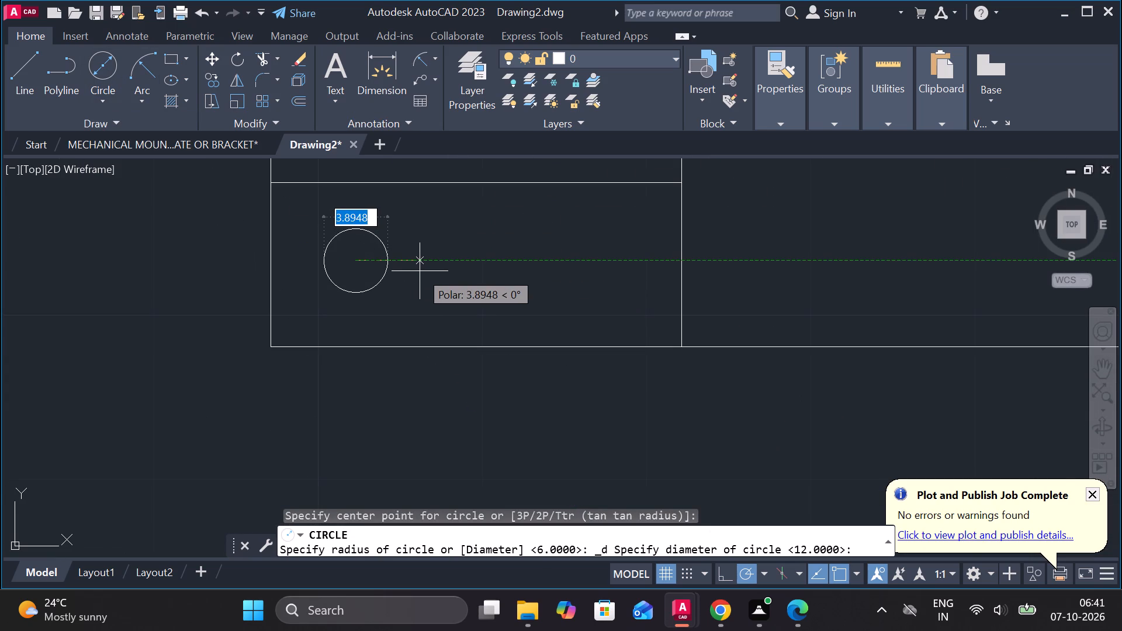
key(3)
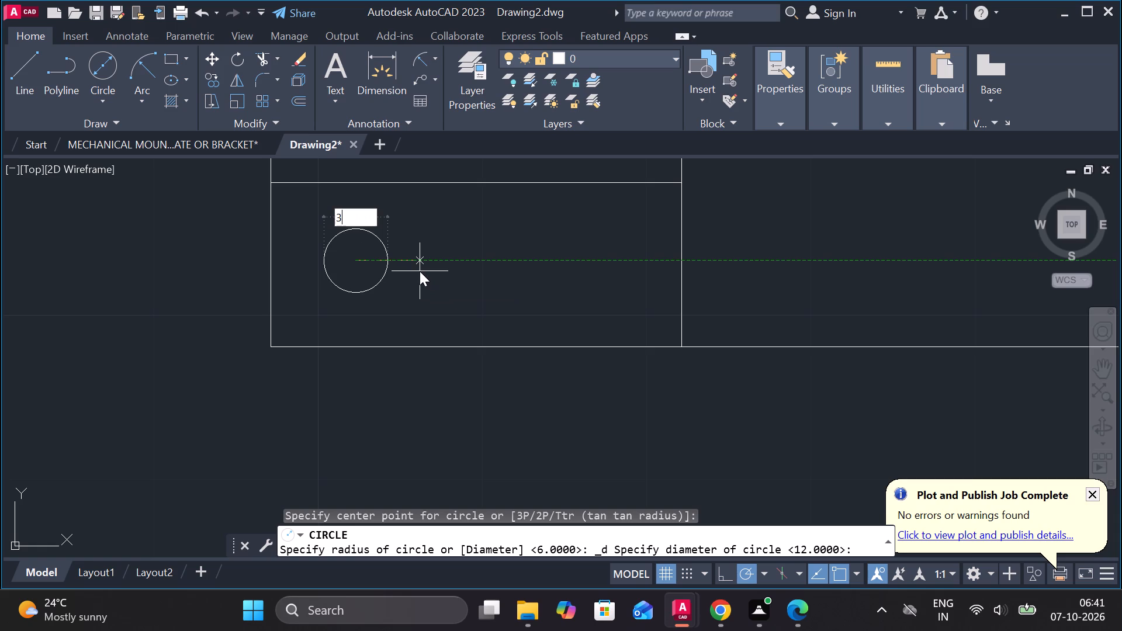
key(Return)
Draw a concentric circle of diameter 5 around the 3-diameter circle.
key(space)
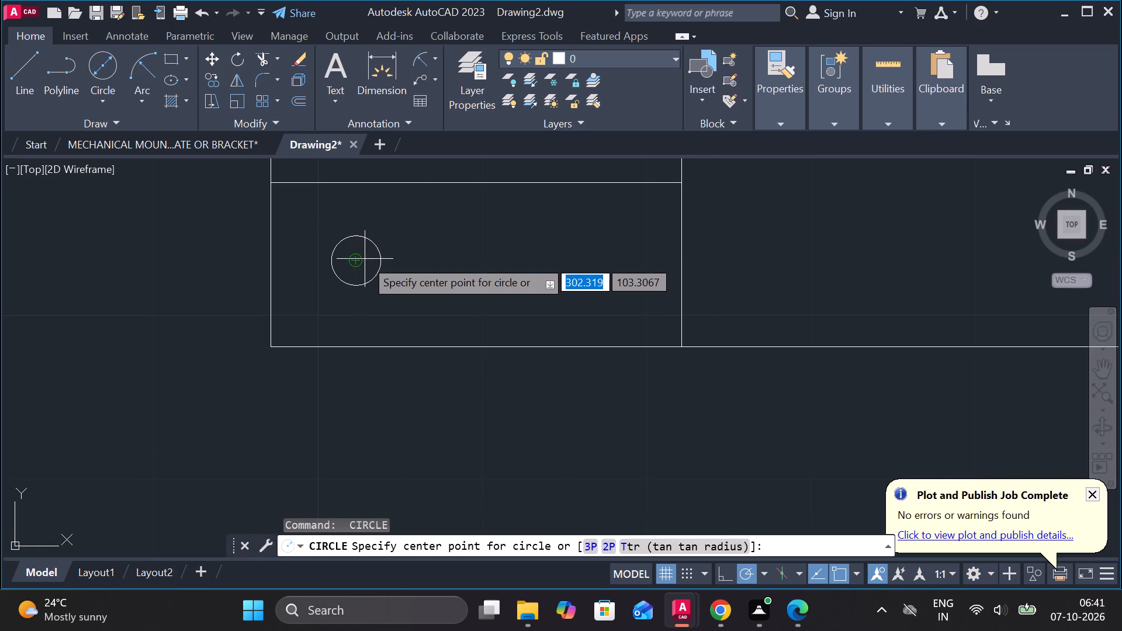
click(353, 261)
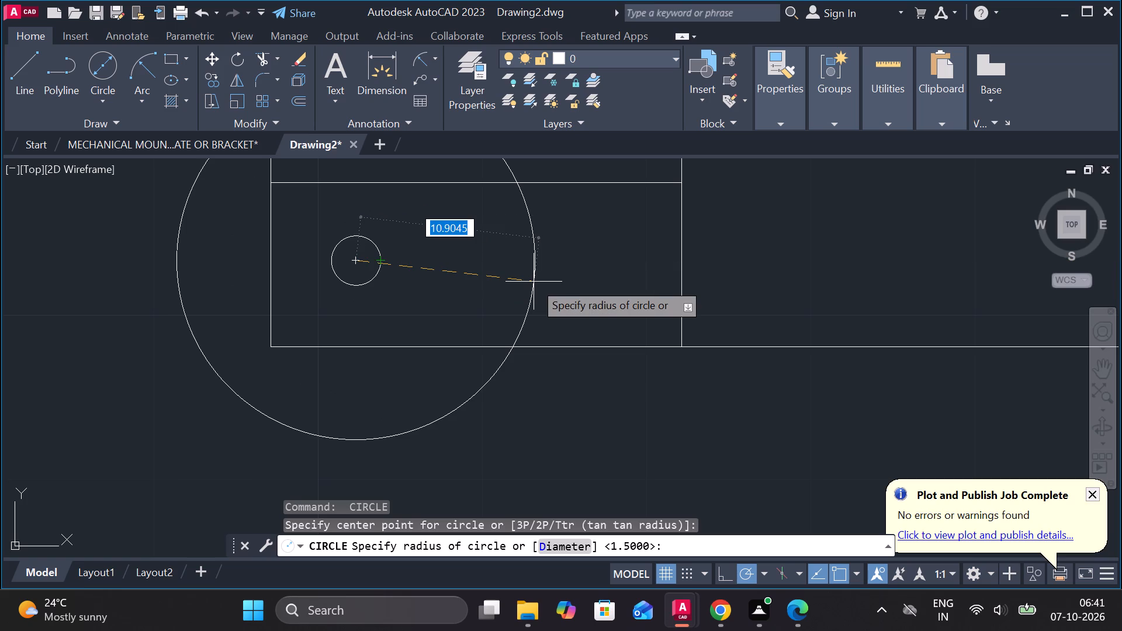
key(d)
key(Return)
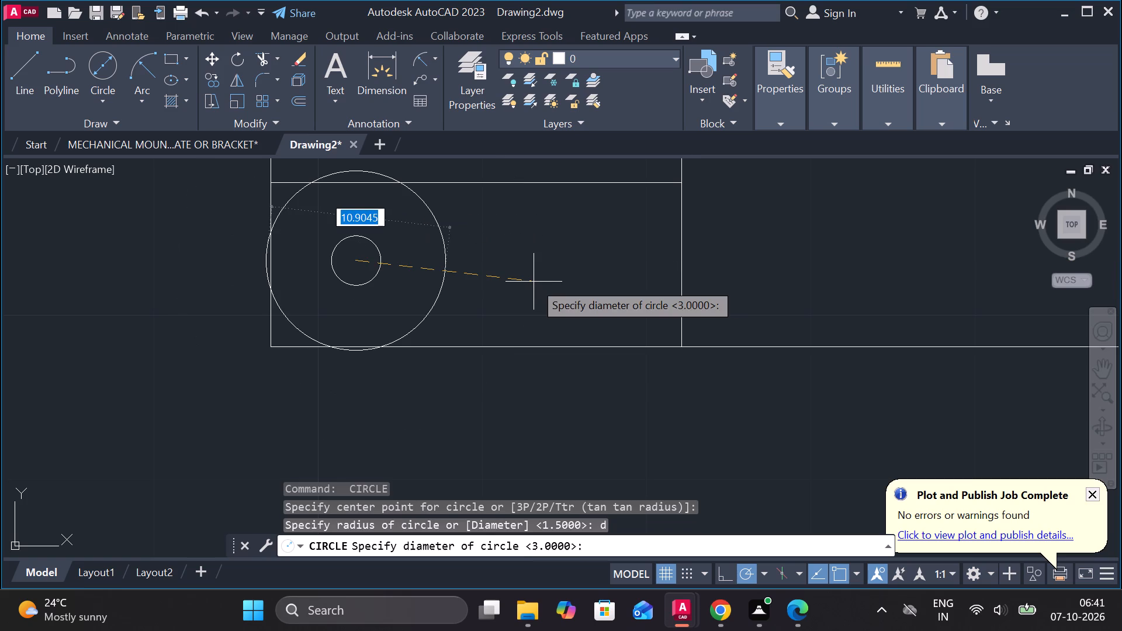
key(5)
key(Return)
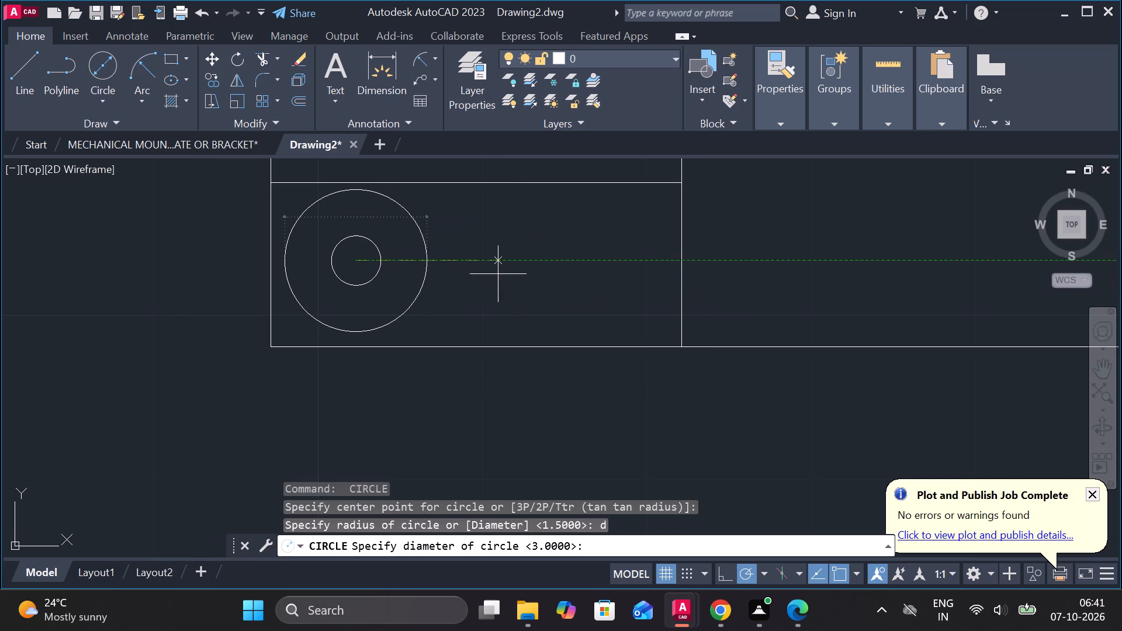
Draw a vertical line beside the circles, matching the outer circle's height, and a slanted line from the inner circle's bottom level to its lower end.
click(36, 63)
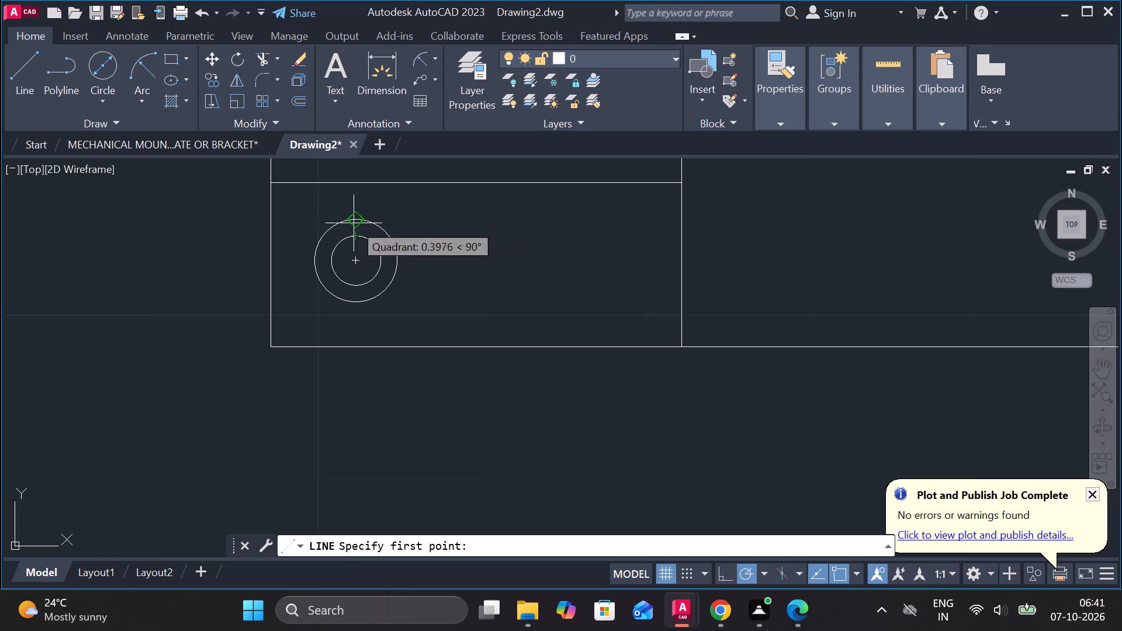
click(538, 222)
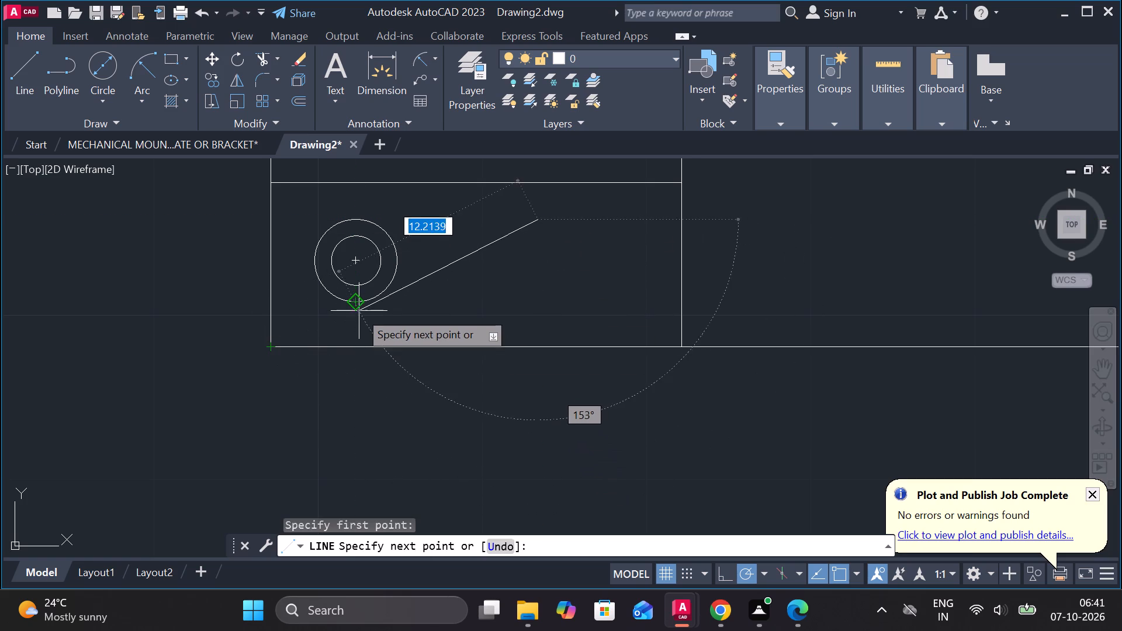
click(541, 300)
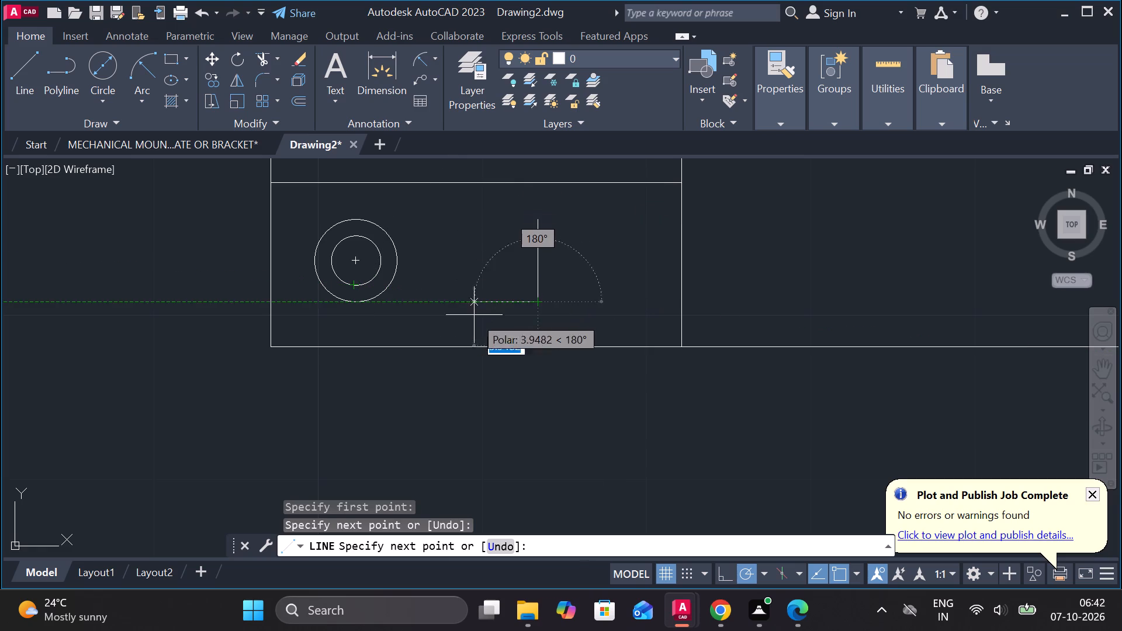
key(Escape)
key(space)
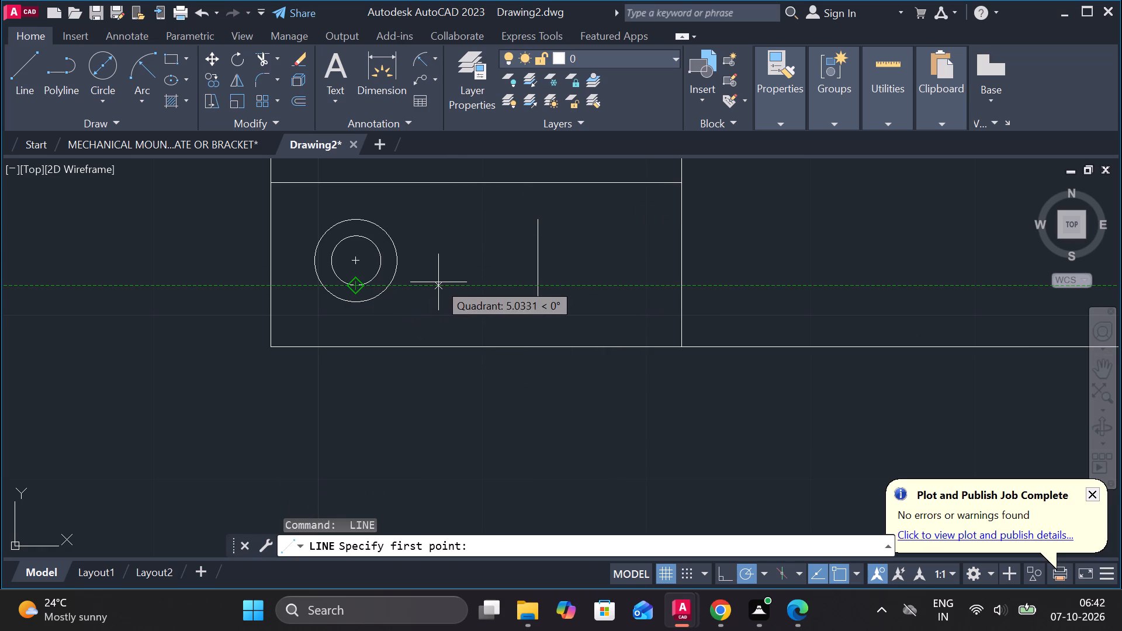
click(438, 282)
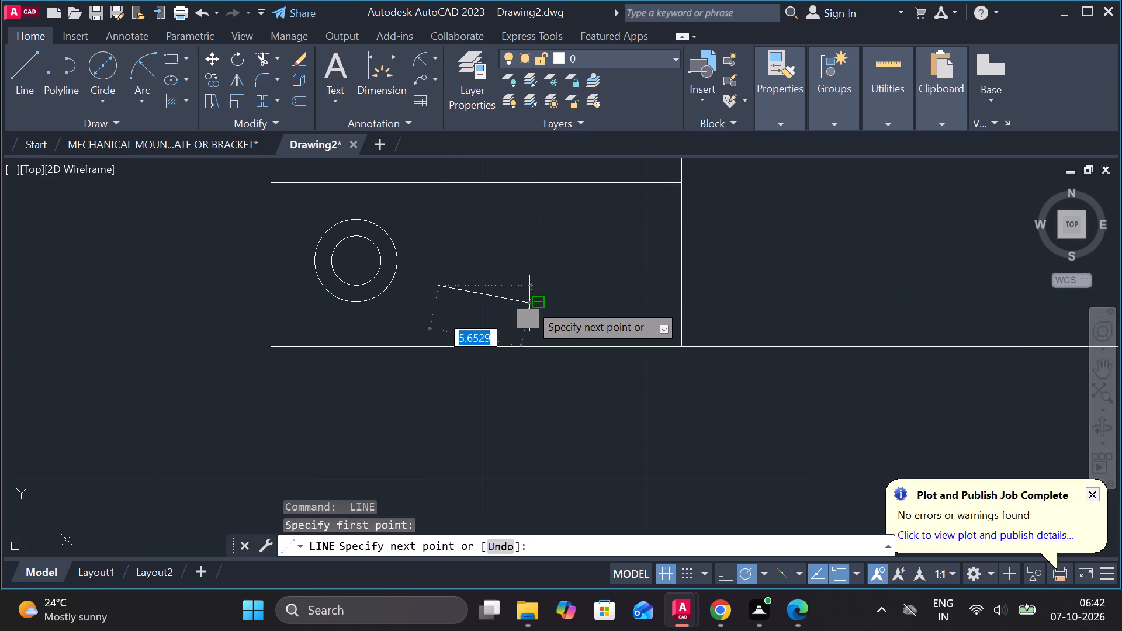
scroll(529, 303, up, 4)
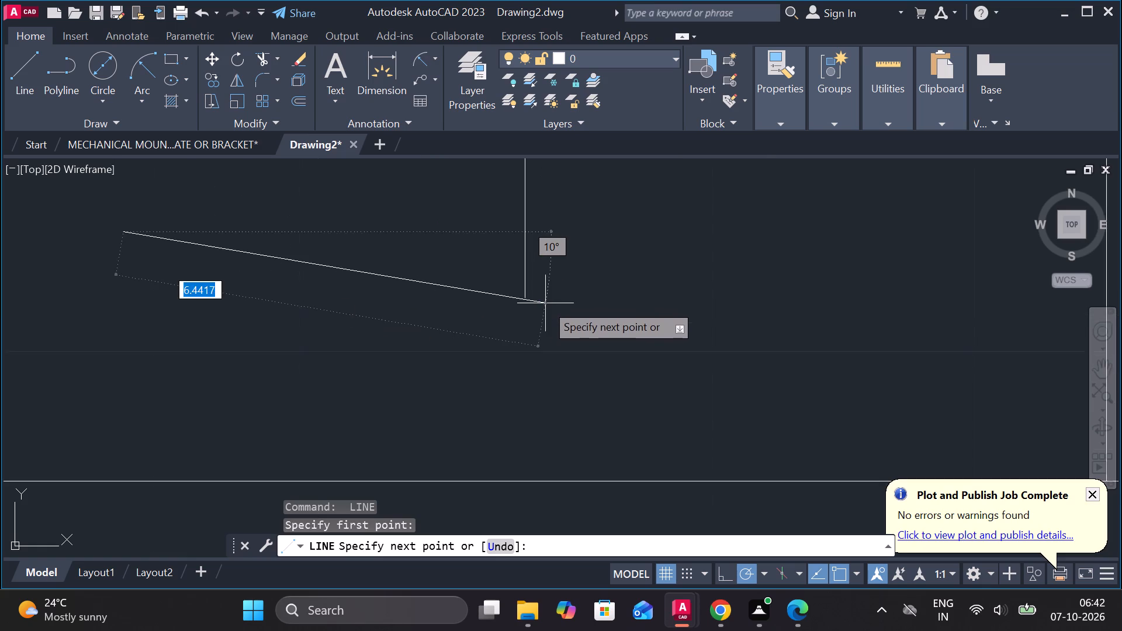
click(508, 295)
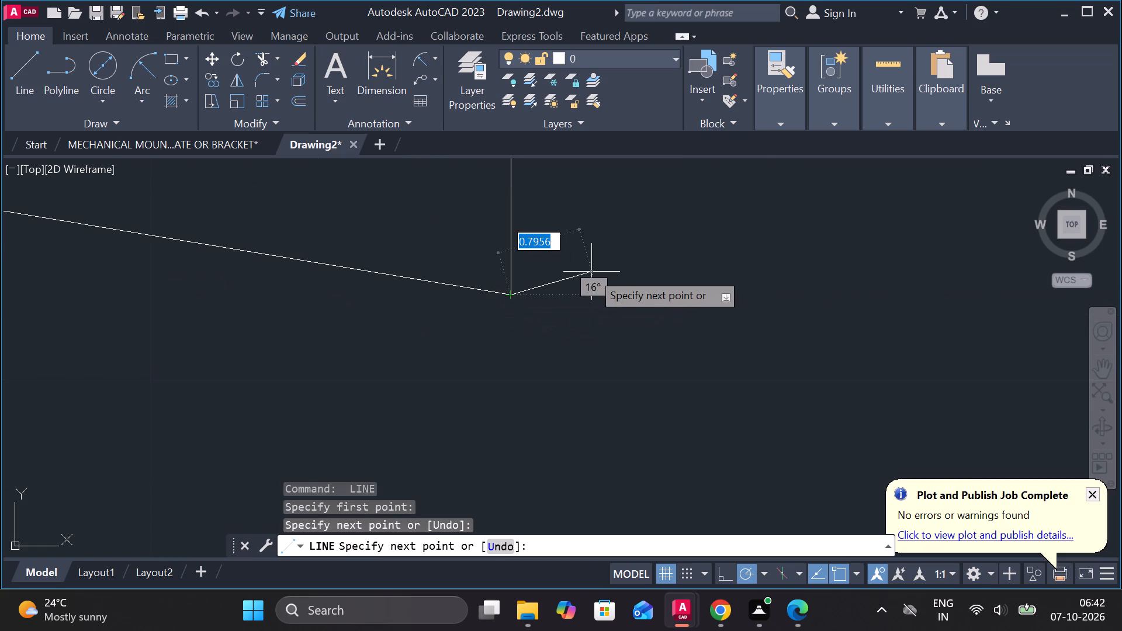
key(Escape)
Close the trapezoid with an upper slanted line from the inner circle's top level and a short vertical side facing the circles.
scroll(591, 272, down, 3)
middle_drag(509, 220, 547, 324)
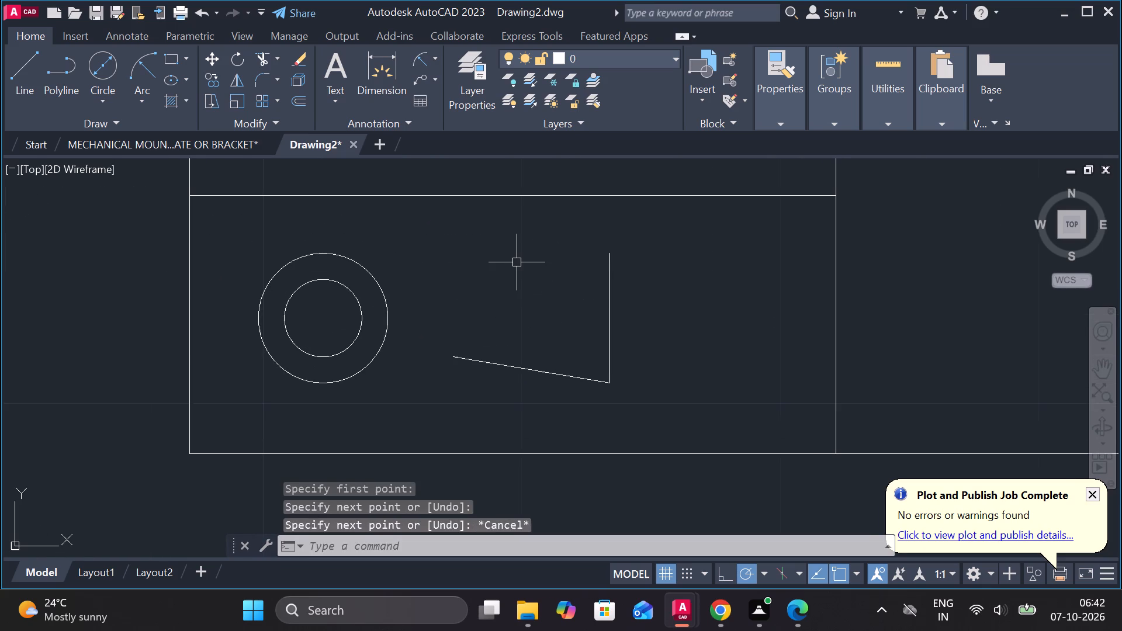
key(space)
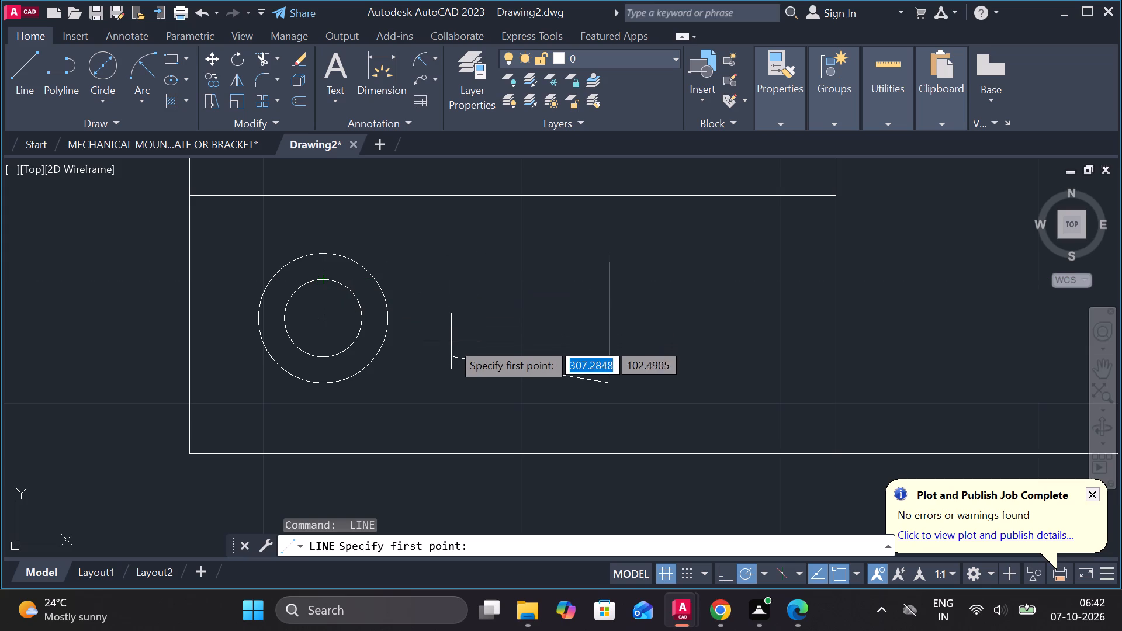
click(450, 278)
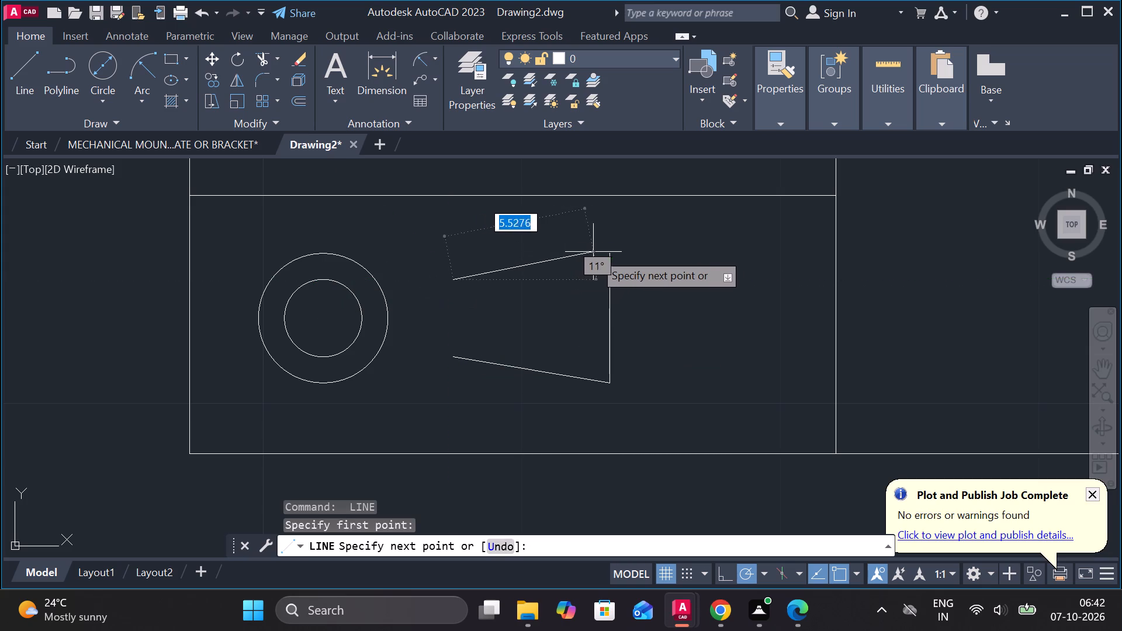
click(611, 252)
key(Escape)
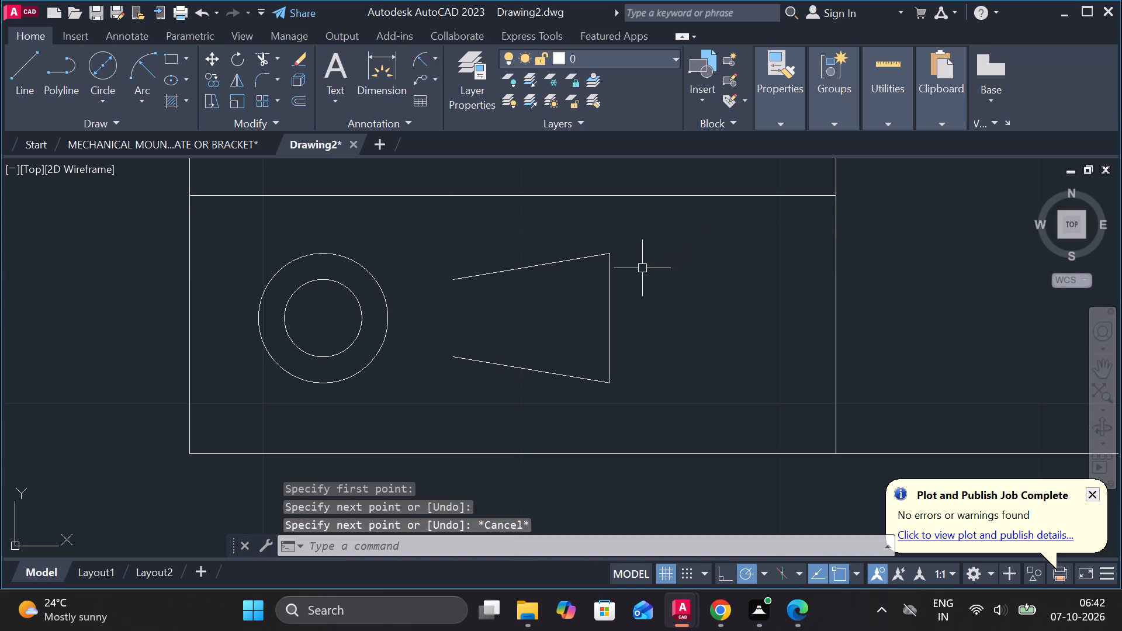
key(space)
click(456, 278)
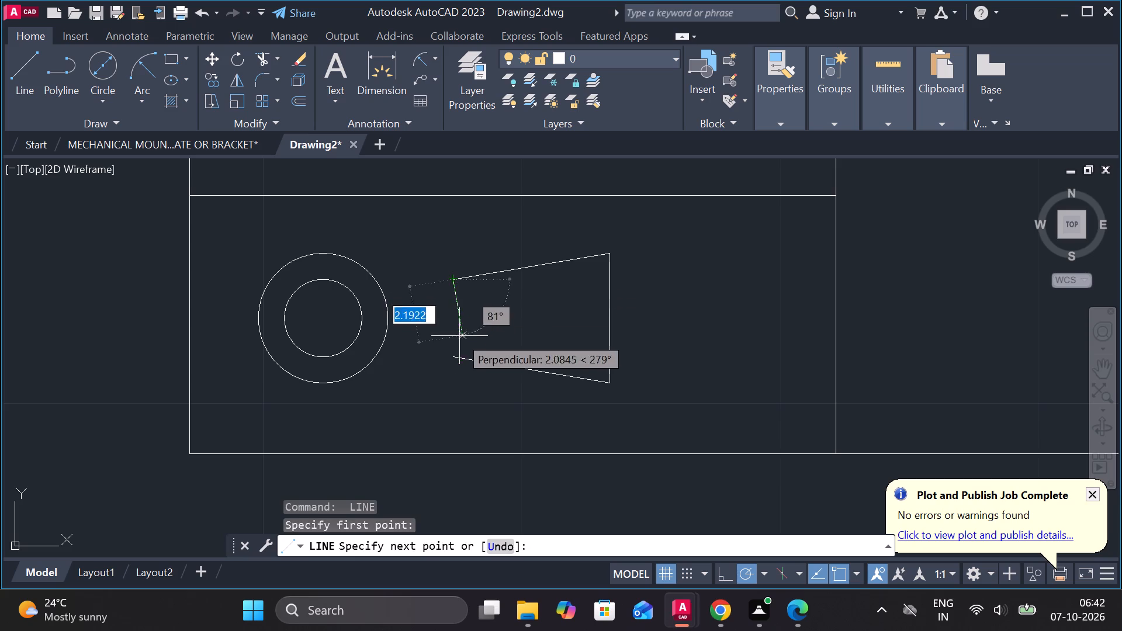
click(453, 351)
key(grave)
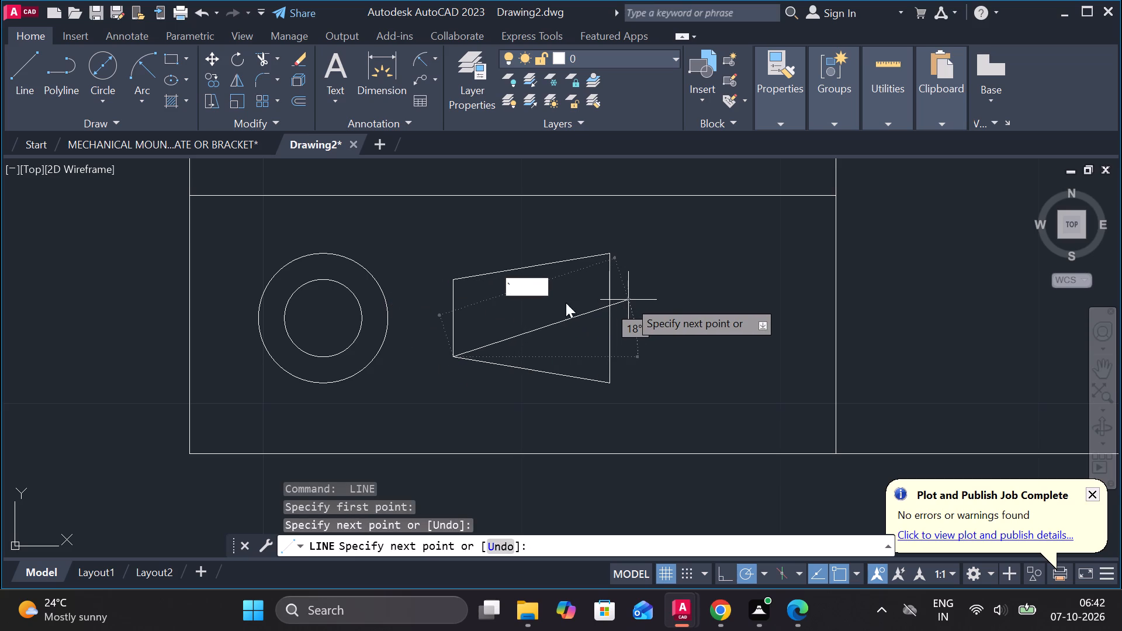
key(Escape)
key(Escape)
Draw a horizontal centre line about 15.9 long through the circles and trapezoid, and a vertical centre line through the circles.
scroll(610, 324, down, 1)
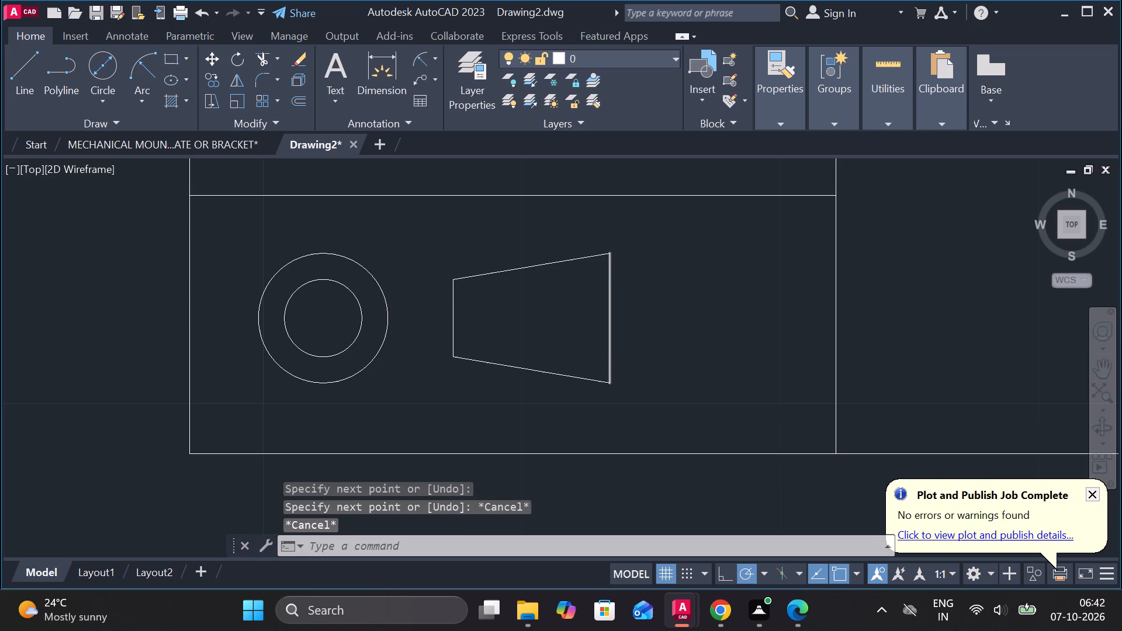
click(32, 68)
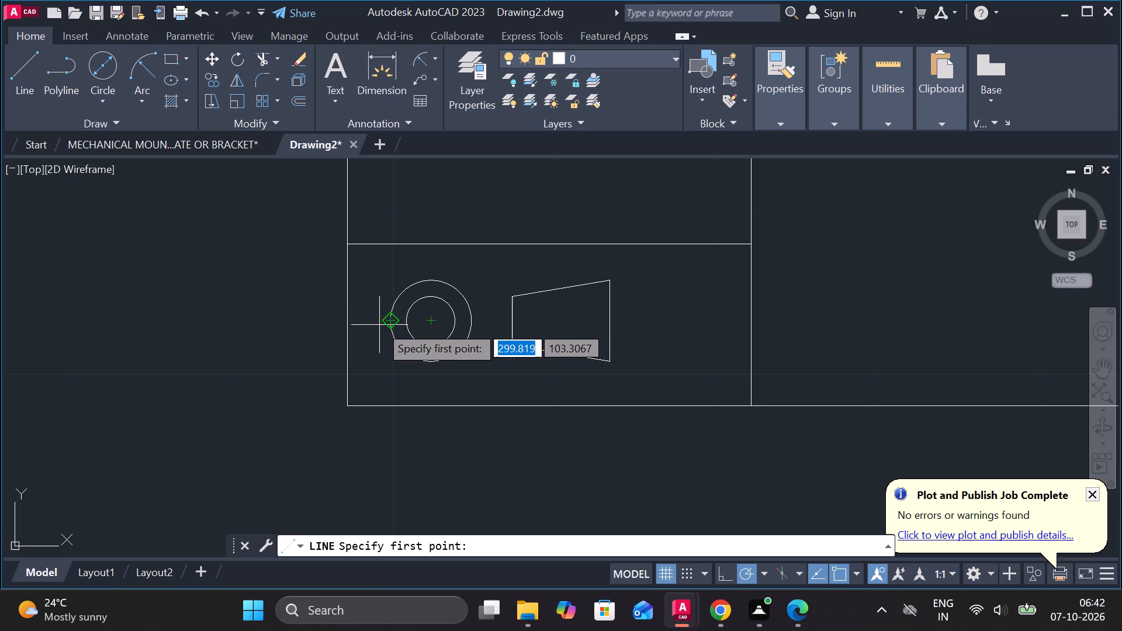
click(377, 324)
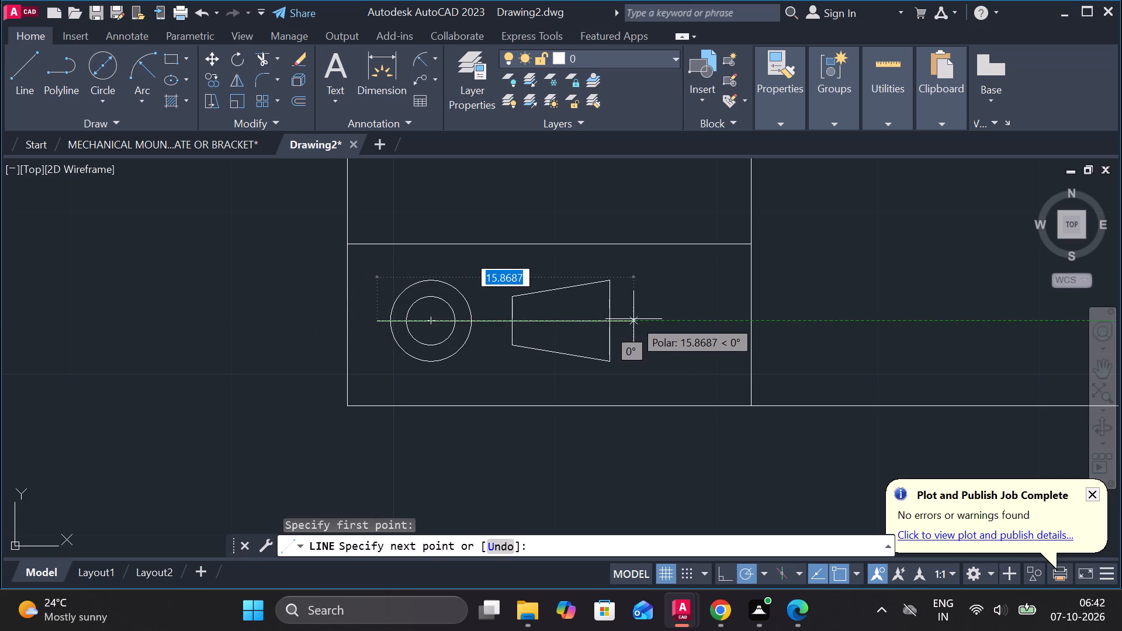
click(633, 319)
key(Escape)
key(space)
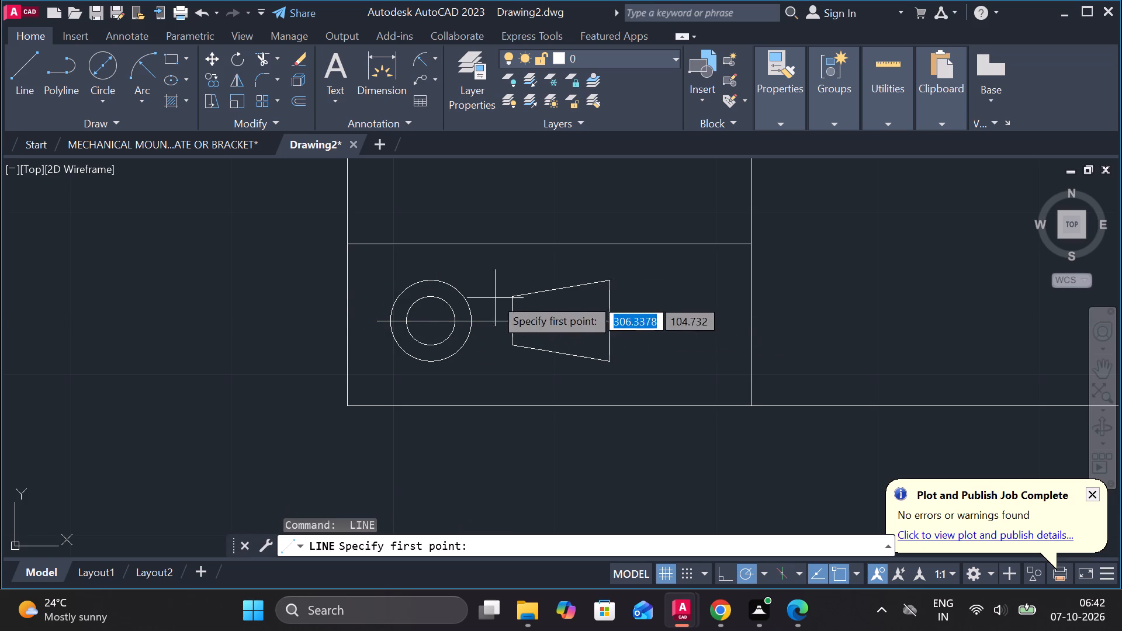
click(431, 261)
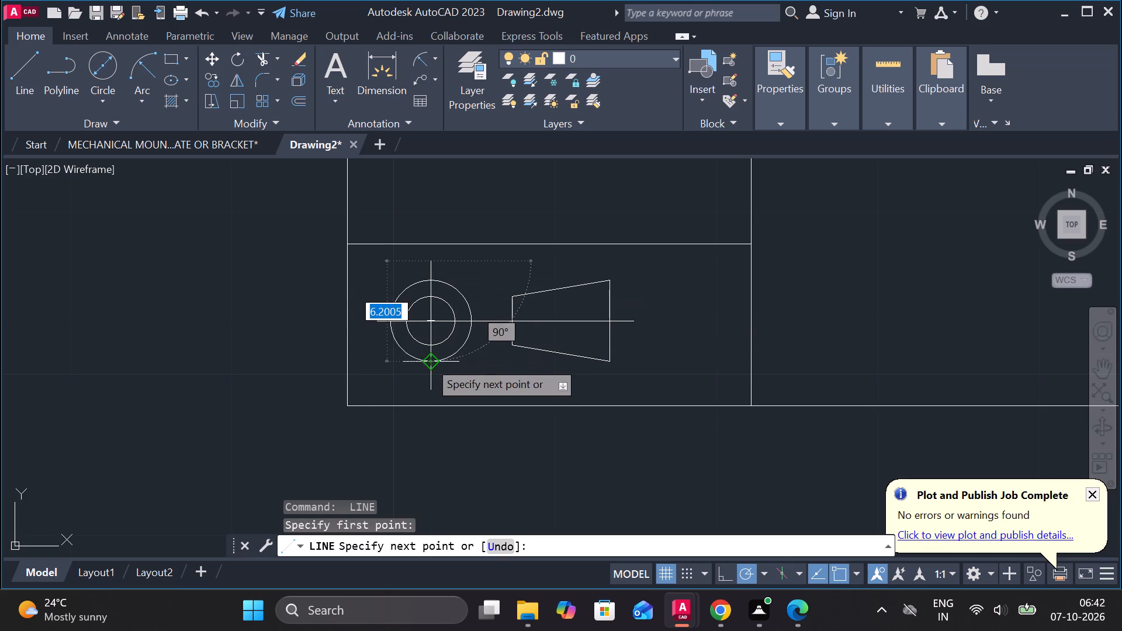
click(428, 383)
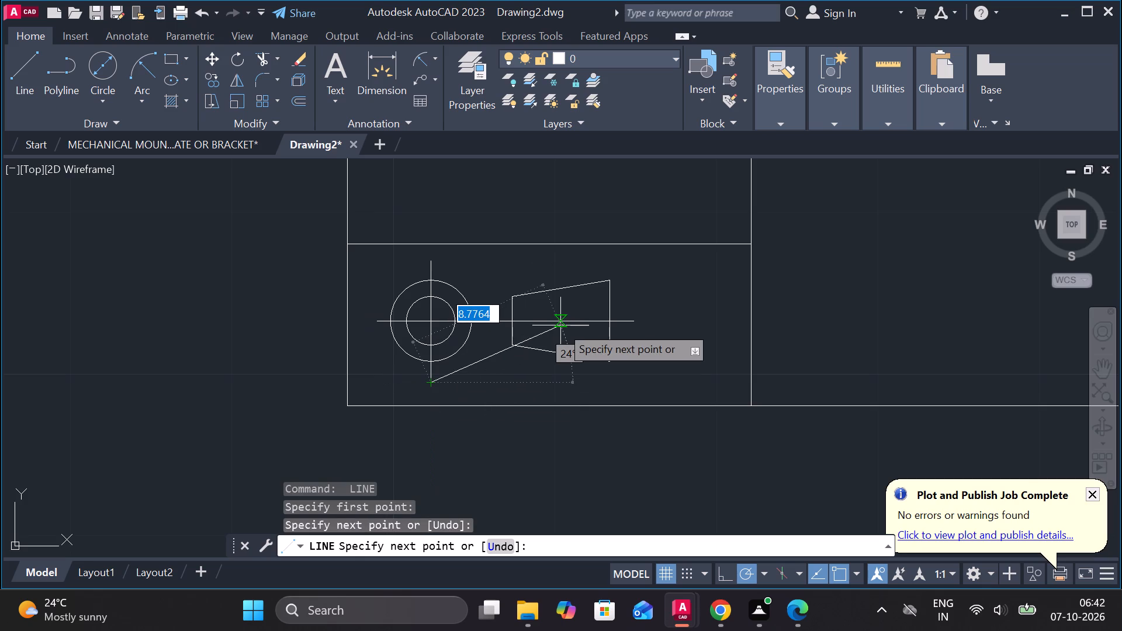
key(Escape)
Move the whole projection symbol with its centre lines about 2.7 units to the right to centre it in its cell.
scroll(560, 325, down, 1)
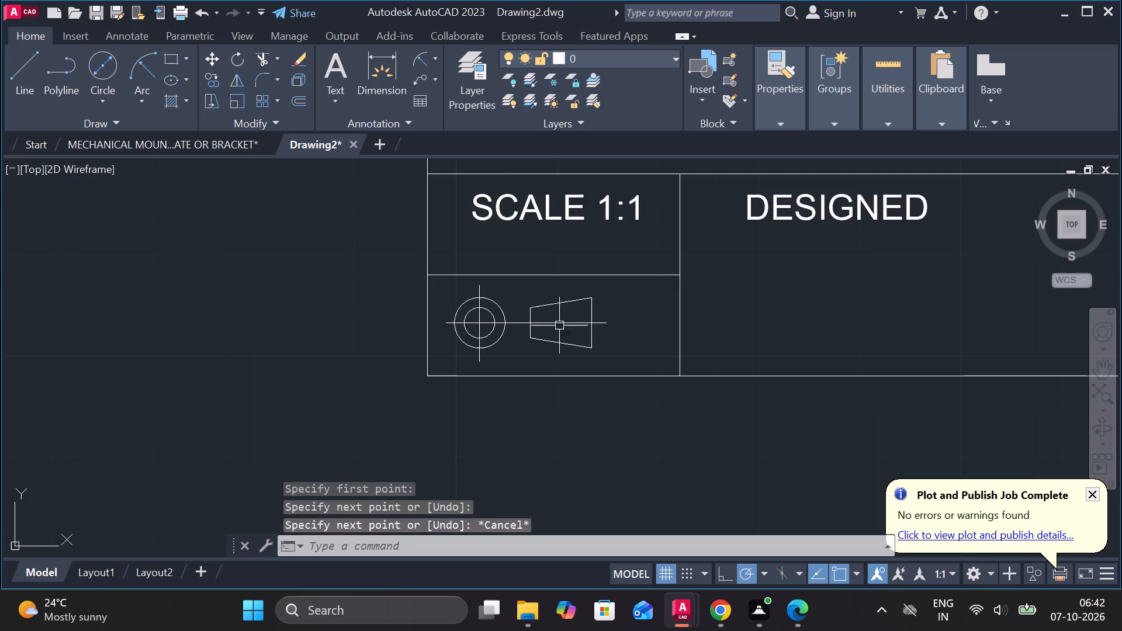
scroll(456, 318, up, 1)
click(435, 265)
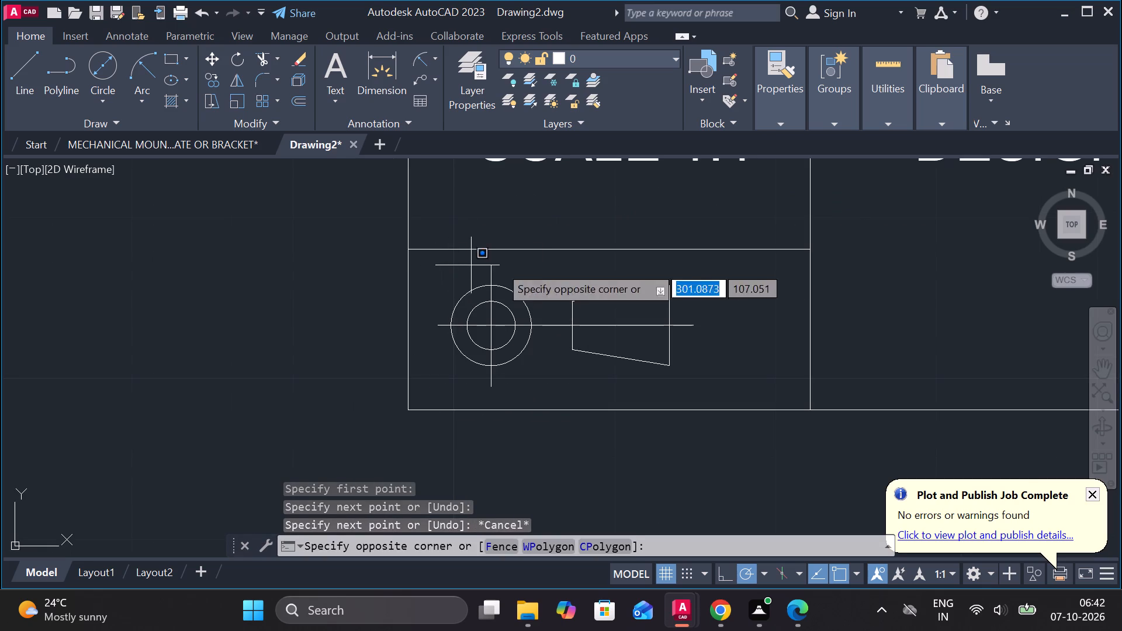
click(706, 387)
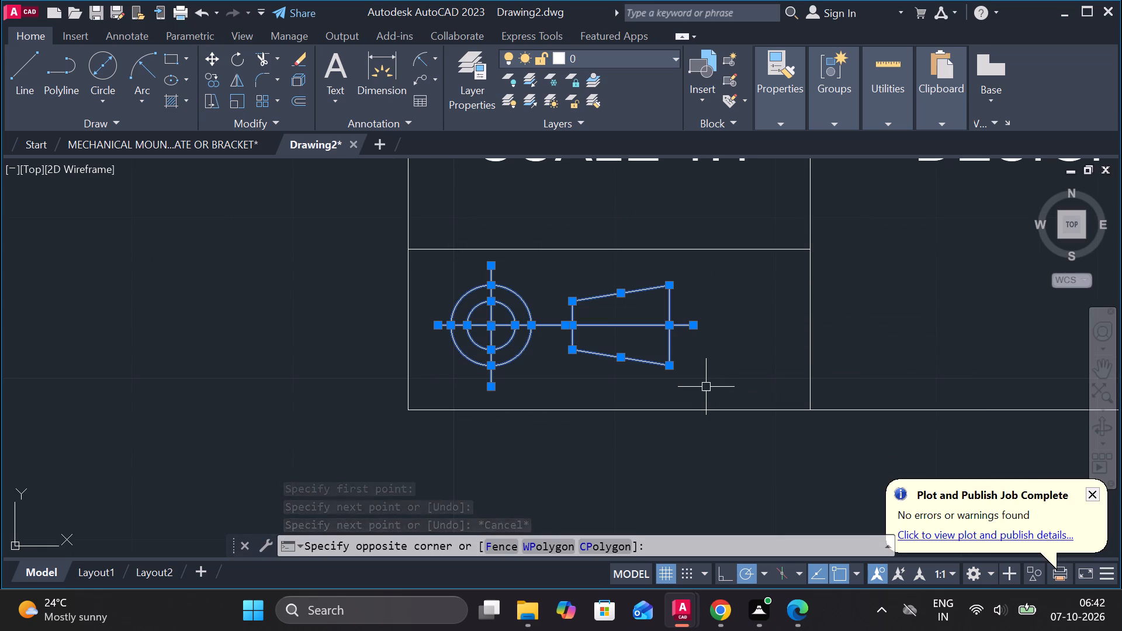
key(m)
key(Return)
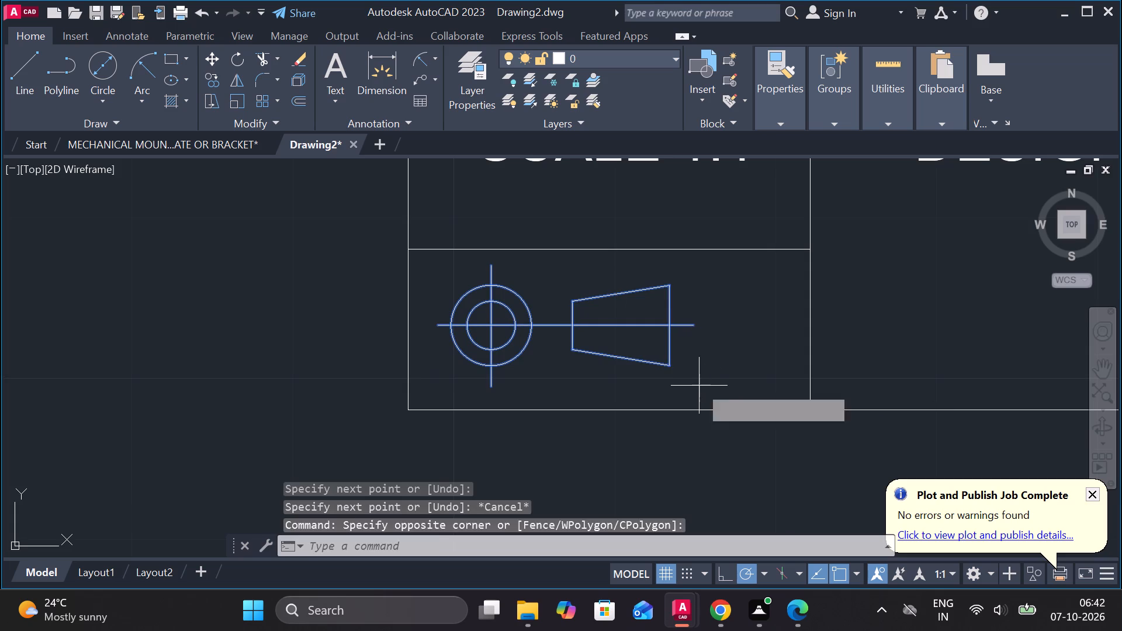
click(552, 302)
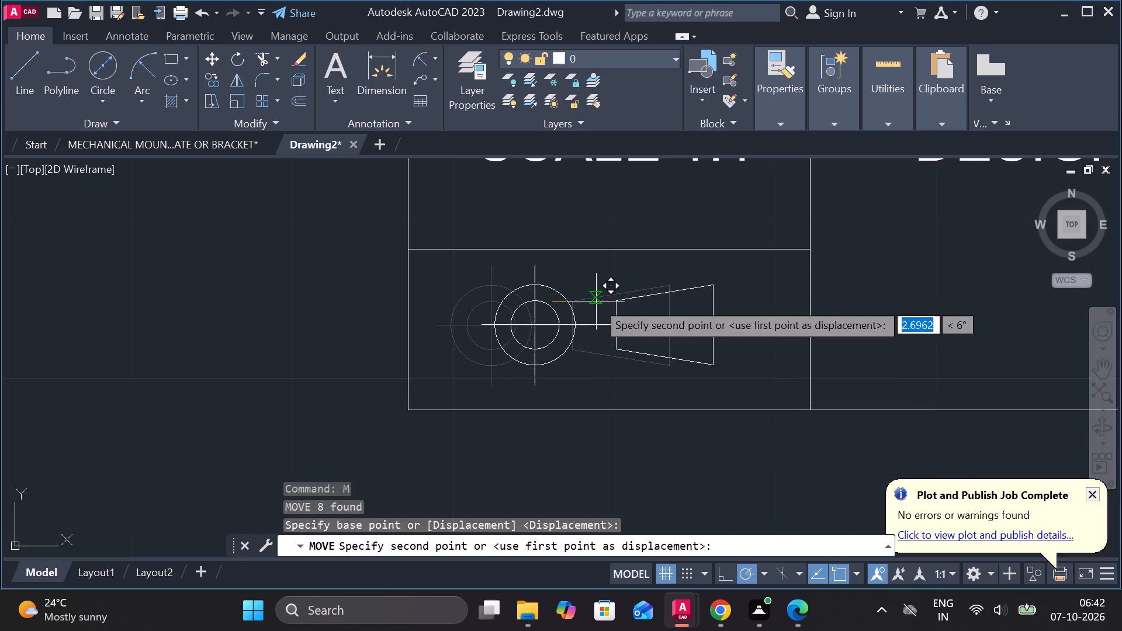
click(597, 301)
scroll(756, 303, down, 3)
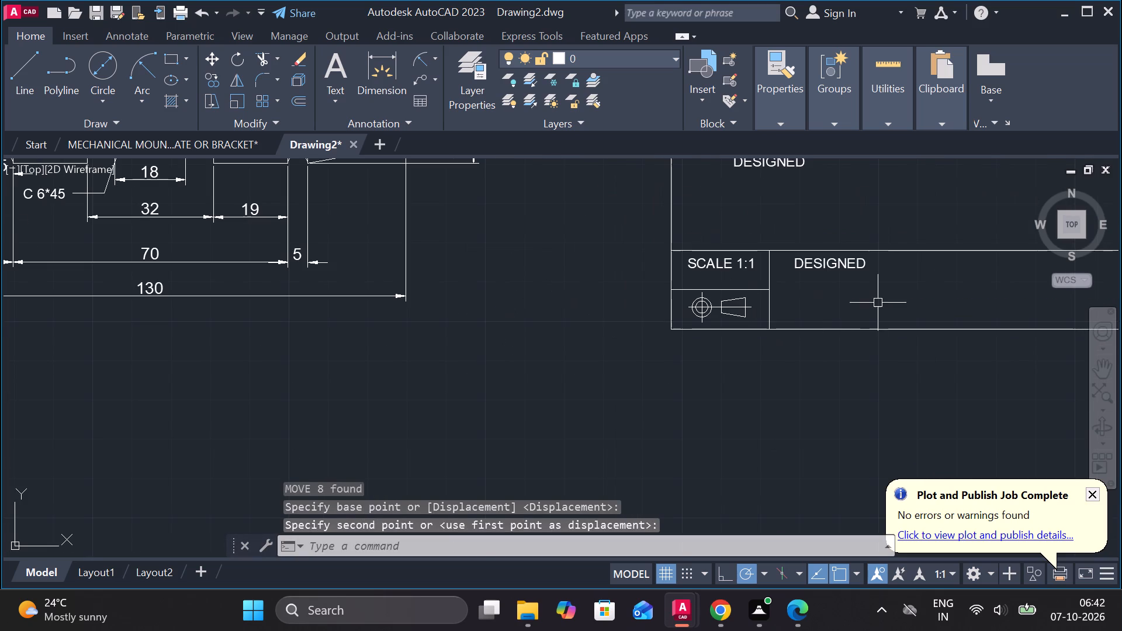
scroll(685, 325, up, 1)
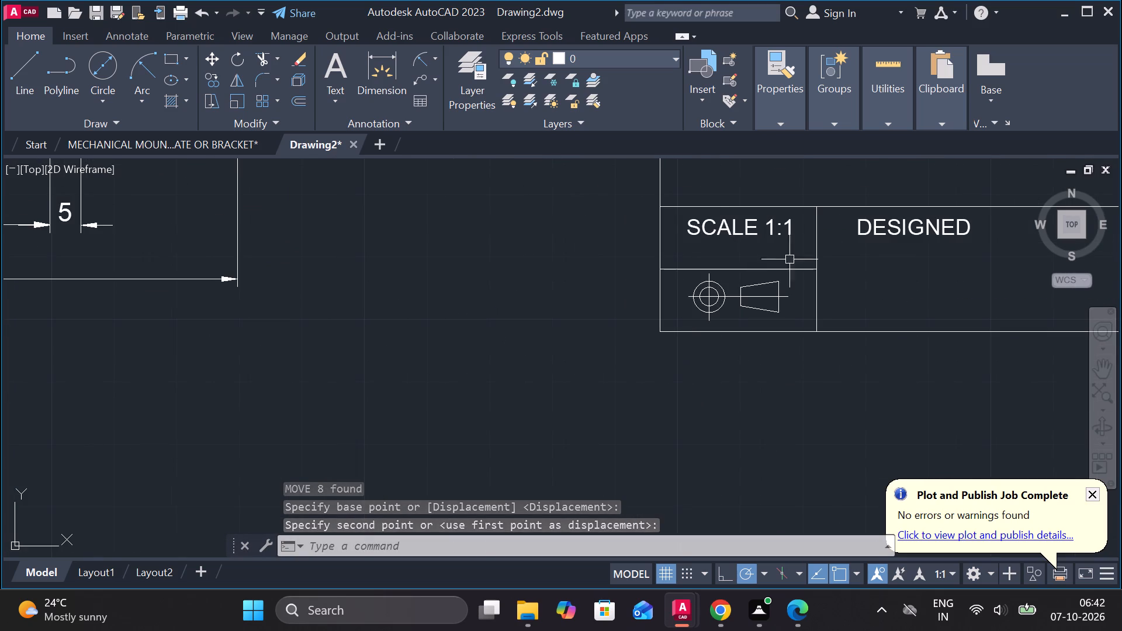
Replace the DESIGNED label in the bottom cell beside SCALE 1:1 with TITLE.
middle_drag(844, 262, 678, 377)
key(Escape)
double_click(763, 338)
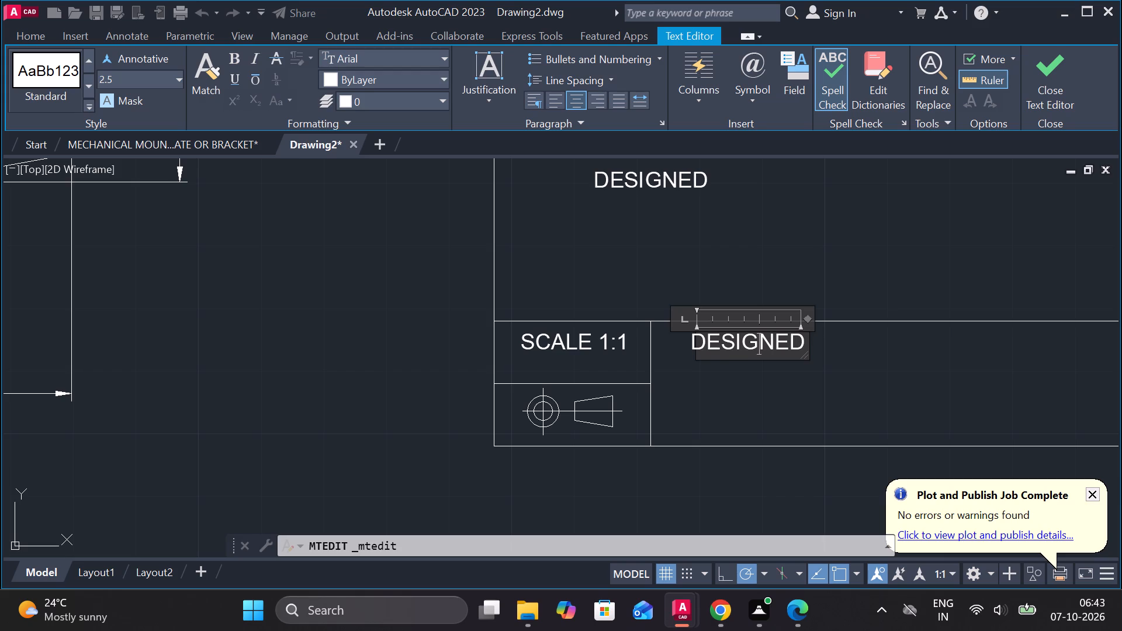
key(Right)
key(Right)
key(Right)
key(BackSpace)
key(BackSpace)
key(BackSpace)
key(BackSpace)
key(BackSpace)
key(BackSpace)
key(BackSpace)
key(BackSpace)
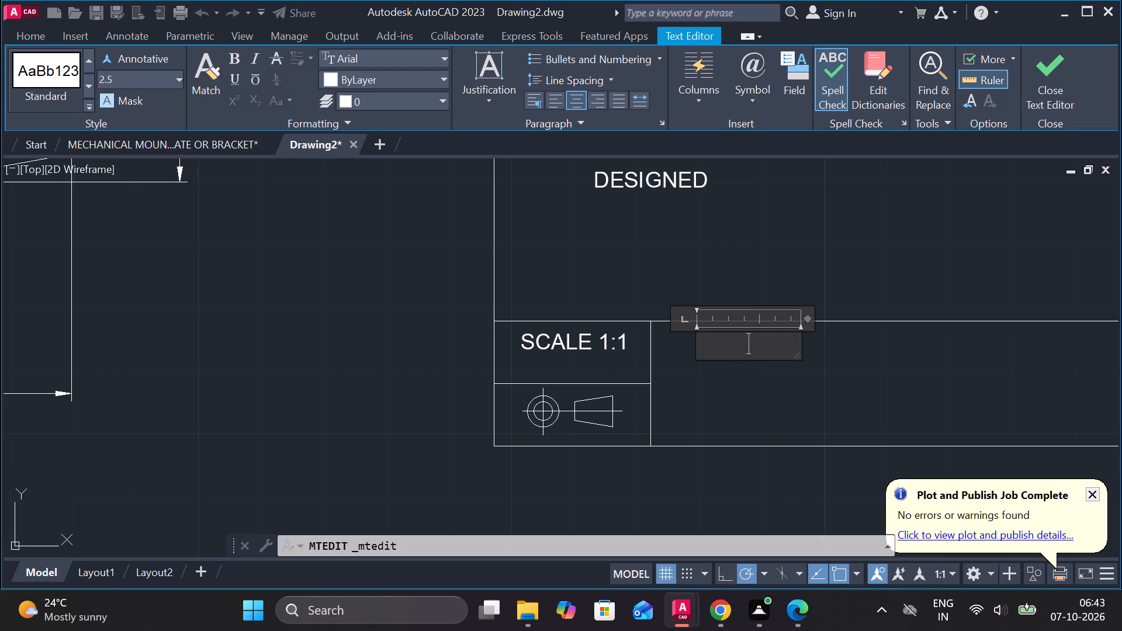
text(title)
key(BackSpace)
key(BackSpace)
key(BackSpace)
key(BackSpace)
key(BackSpace)
text(TITLE)
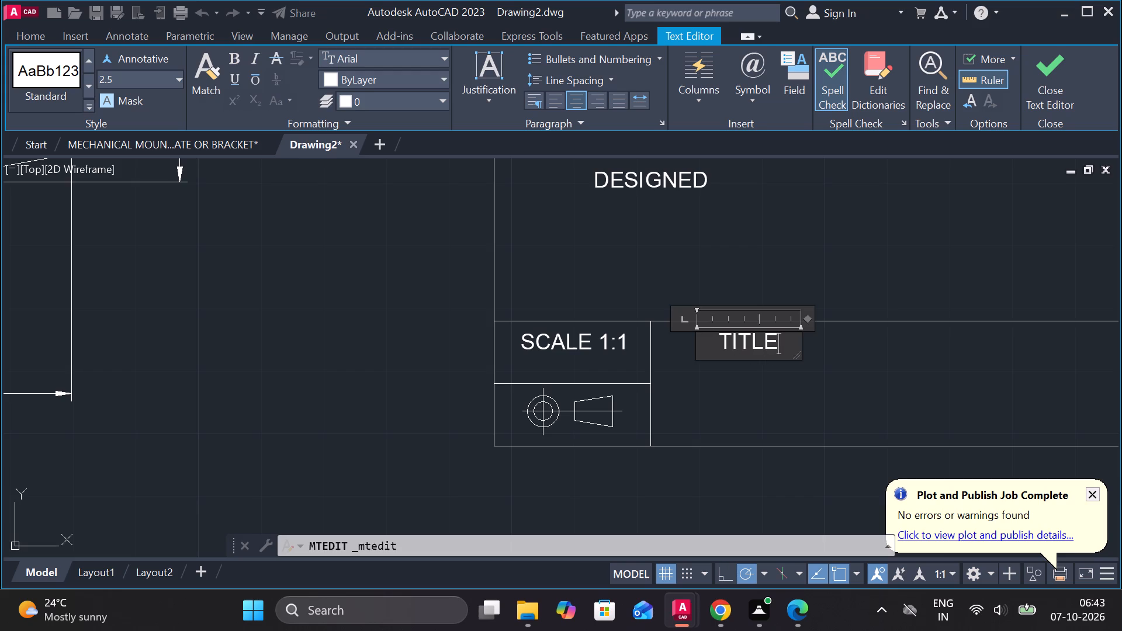
click(1037, 79)
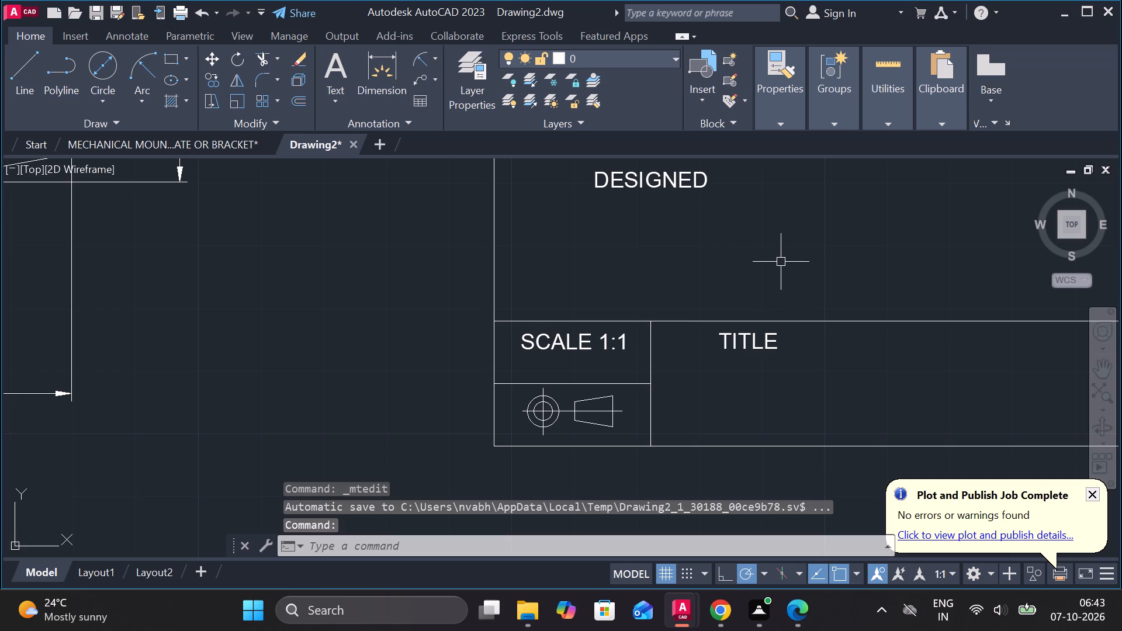
Move the SCALE 1:1 text slightly down to centre it vertically in its cell above the projection symbol.
scroll(781, 262, down, 1)
scroll(584, 341, up, 2)
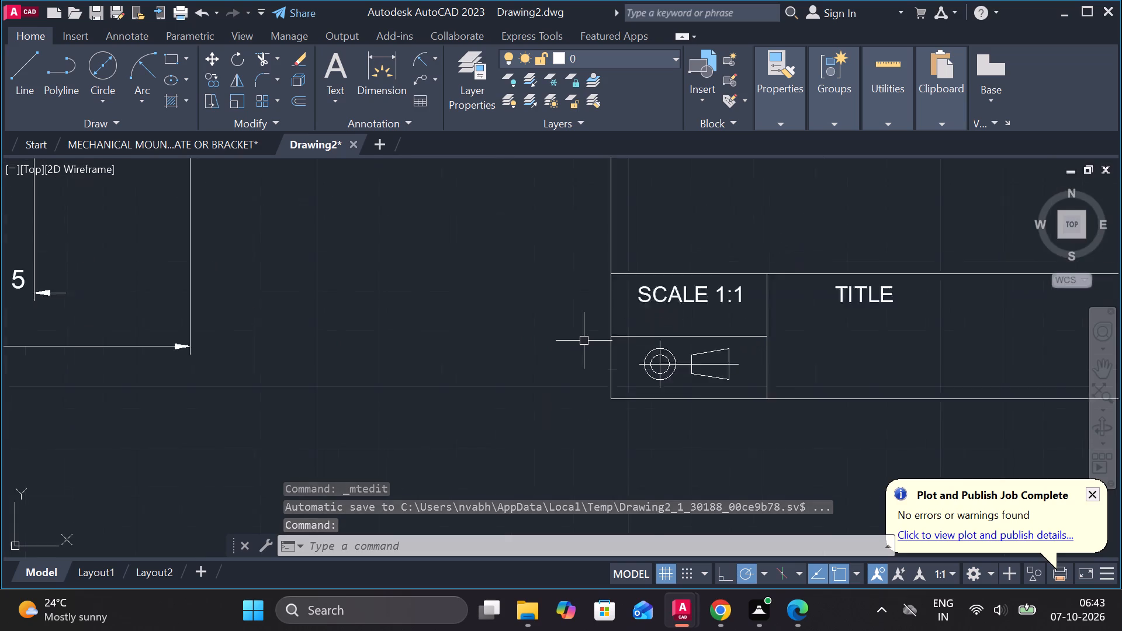
click(727, 280)
click(724, 270)
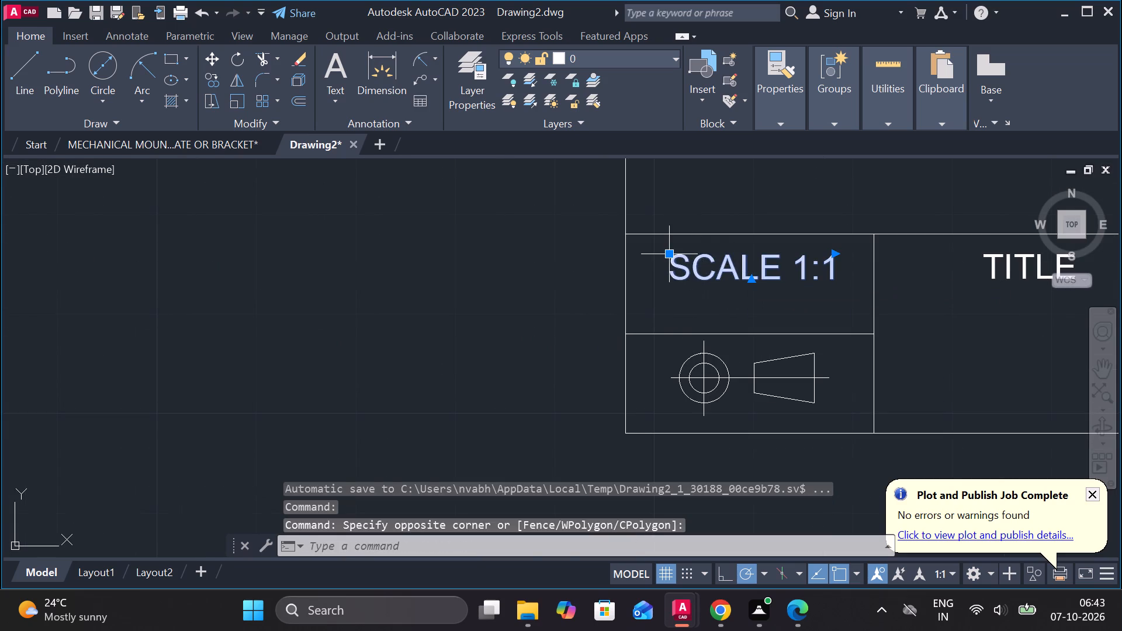
click(667, 257)
click(667, 271)
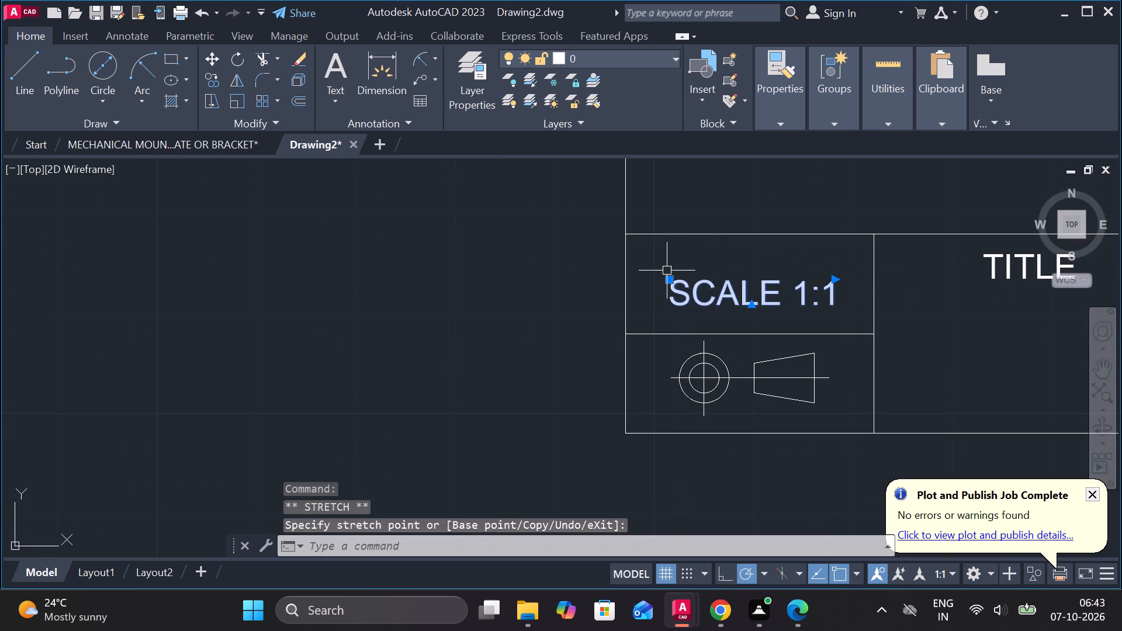
click(667, 278)
click(667, 262)
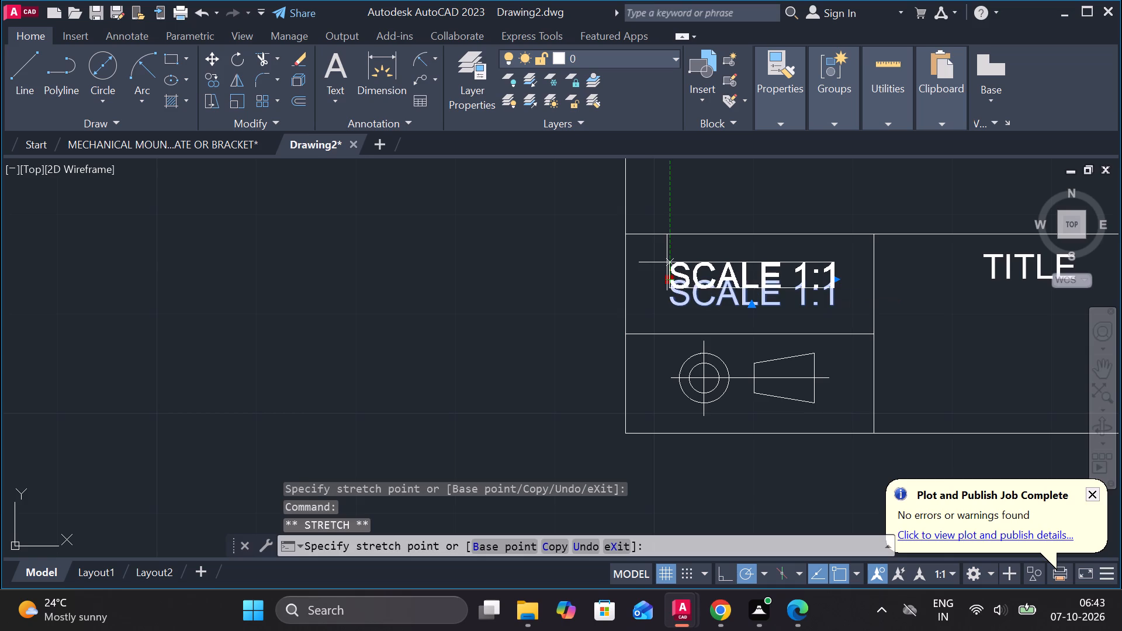
scroll(798, 279, down, 2)
middle_drag(705, 272, 560, 321)
key(Escape)
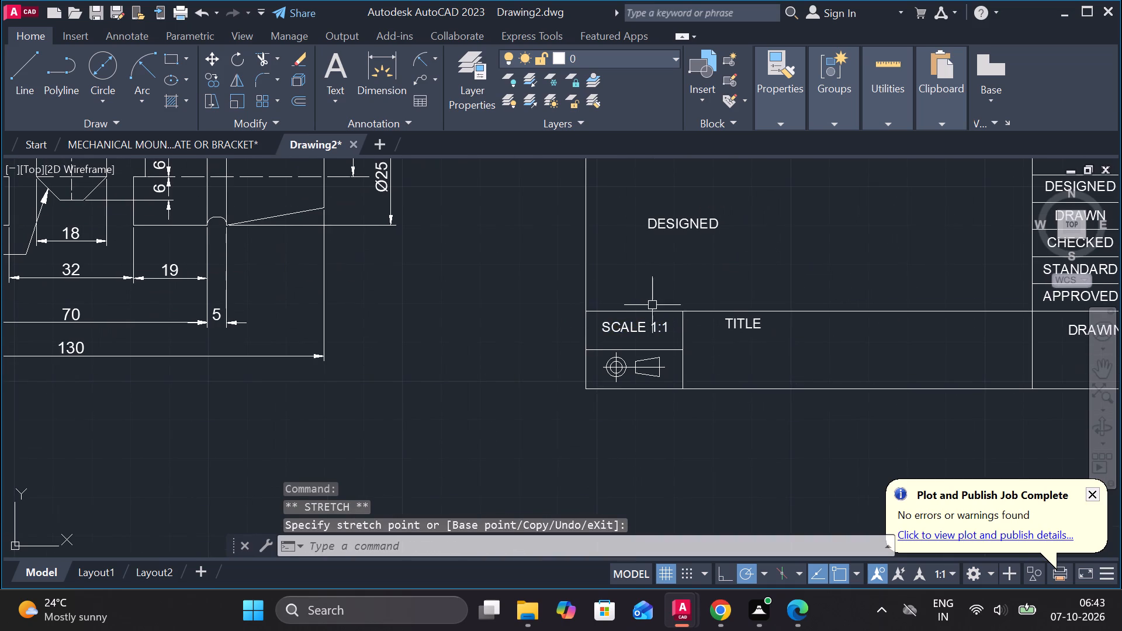
Replace the DESIGNED label in the large empty cell above TITLE with MECHANICAL SHAFT-LIKE COMPONENT.
middle_drag(732, 286, 534, 319)
click(494, 258)
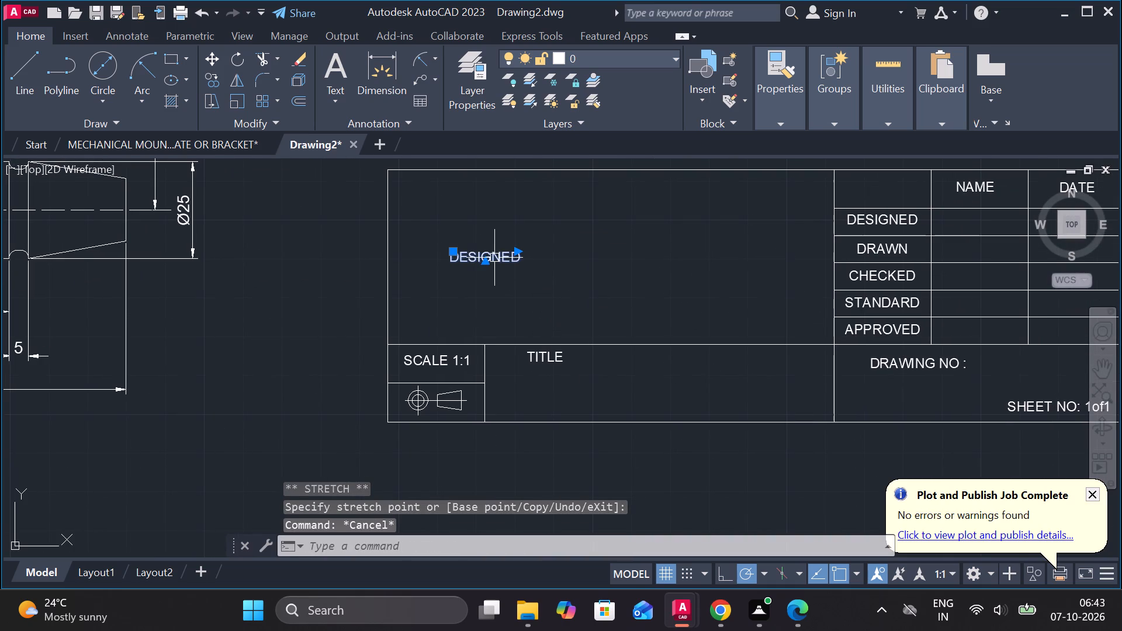
double_click(494, 258)
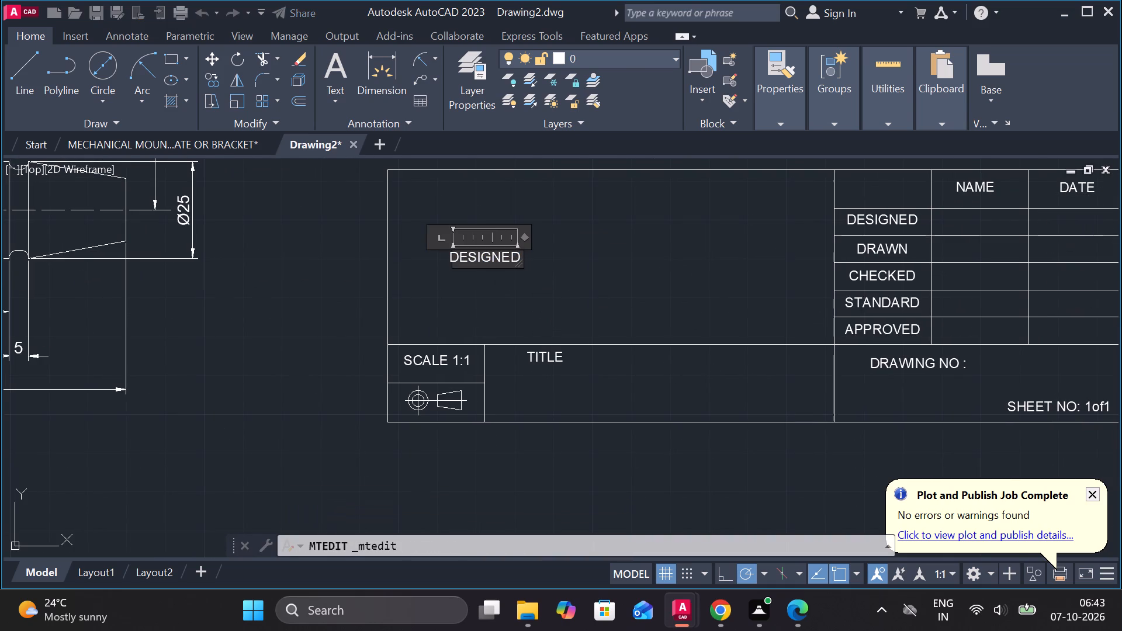
scroll(494, 258, up, 2)
click(553, 252)
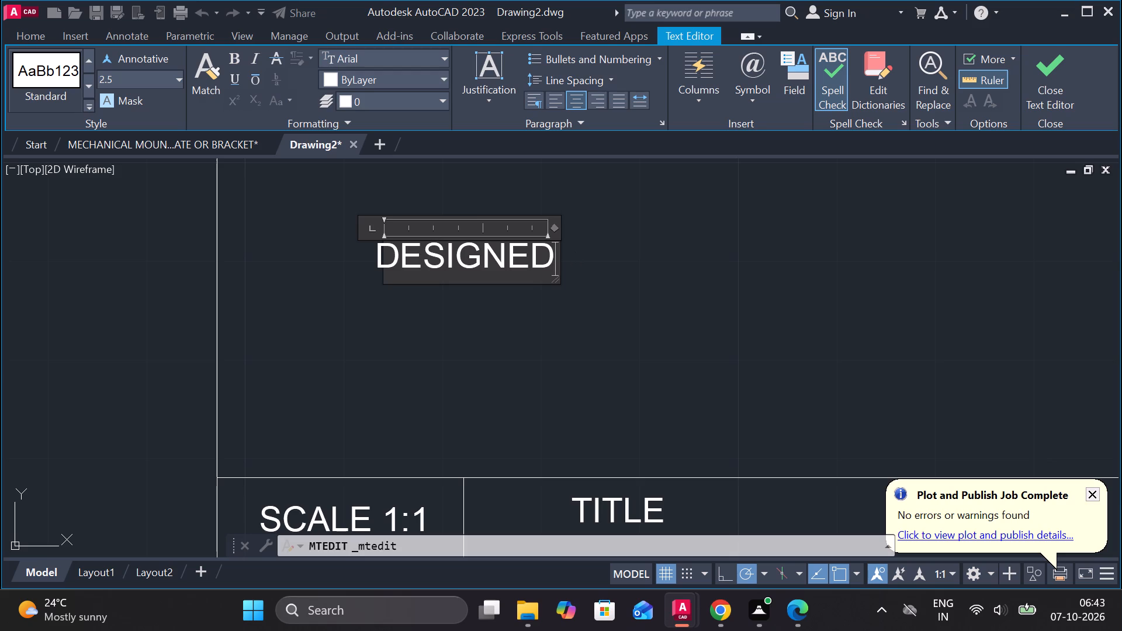
key(BackSpace)
key(BackSpace)
key(BackSpace)
key(BackSpace)
key(BackSpace)
key(BackSpace)
key(BackSpace)
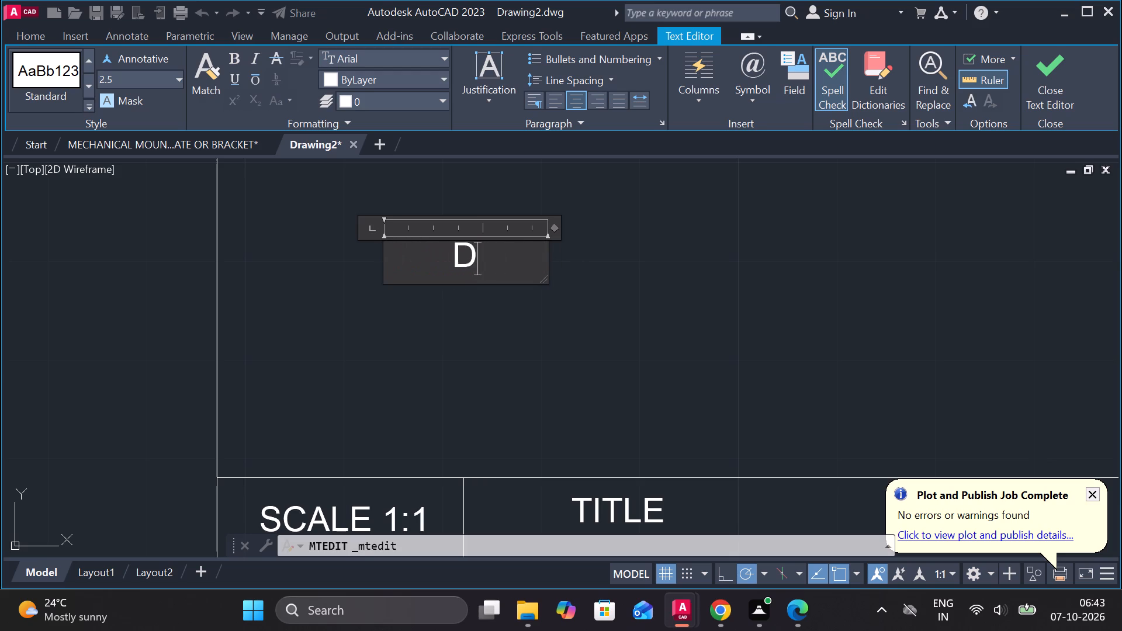
key(BackSpace)
text(MECHANICA;)
key(BackSpace)
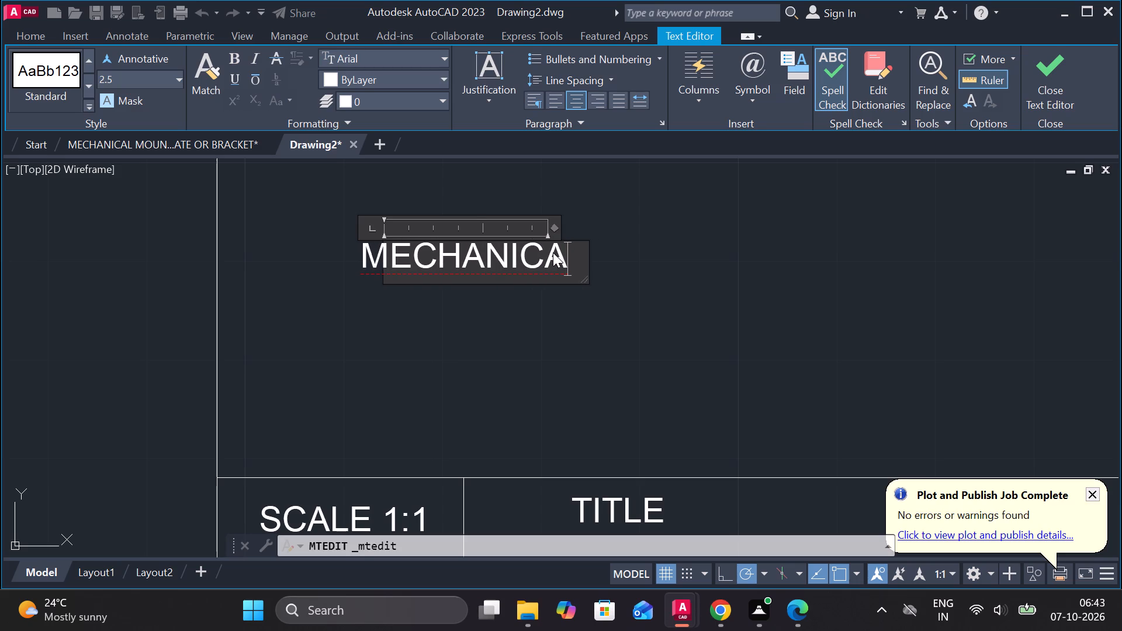
key(l)
key(space)
key(s)
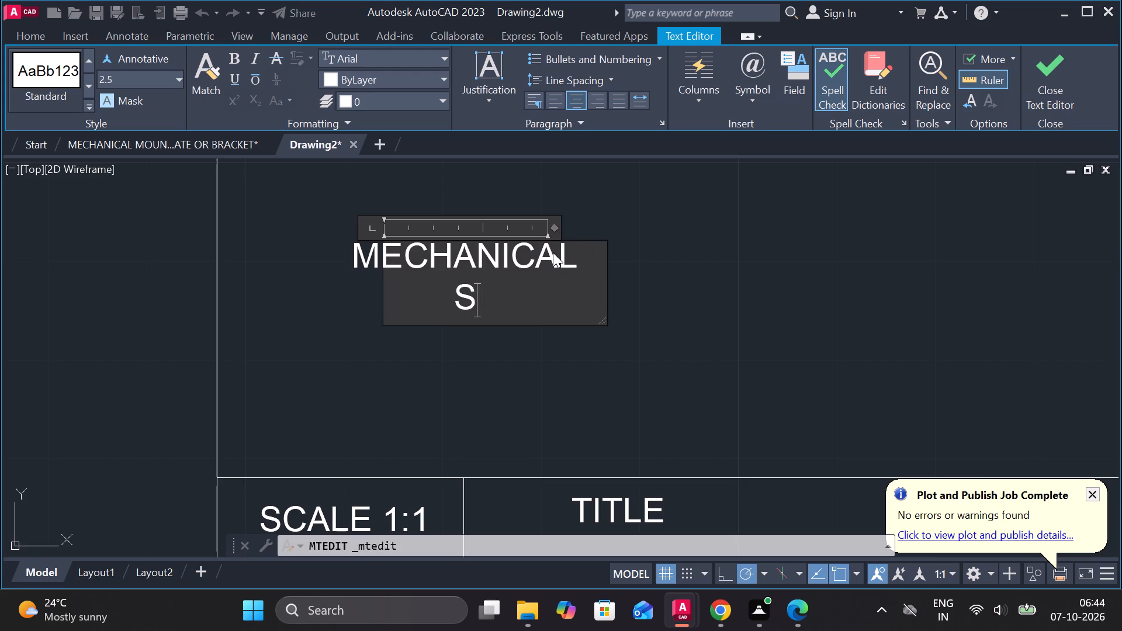
text(HAF)
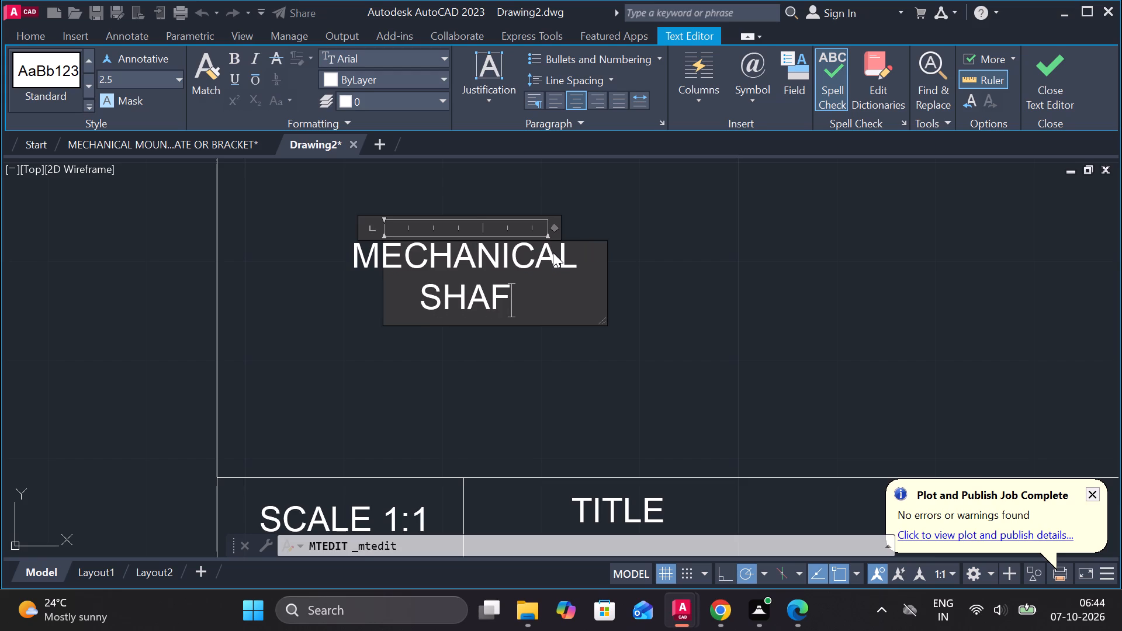
key(t)
key(space)
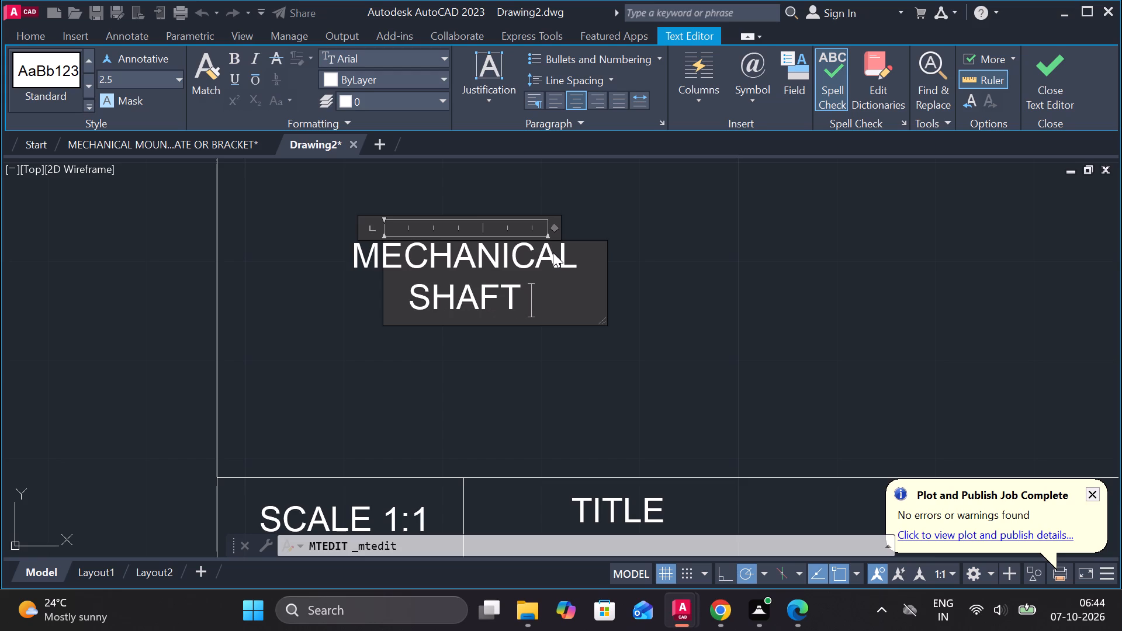
key(minus)
key(BackSpace)
key(BackSpace)
key(minus)
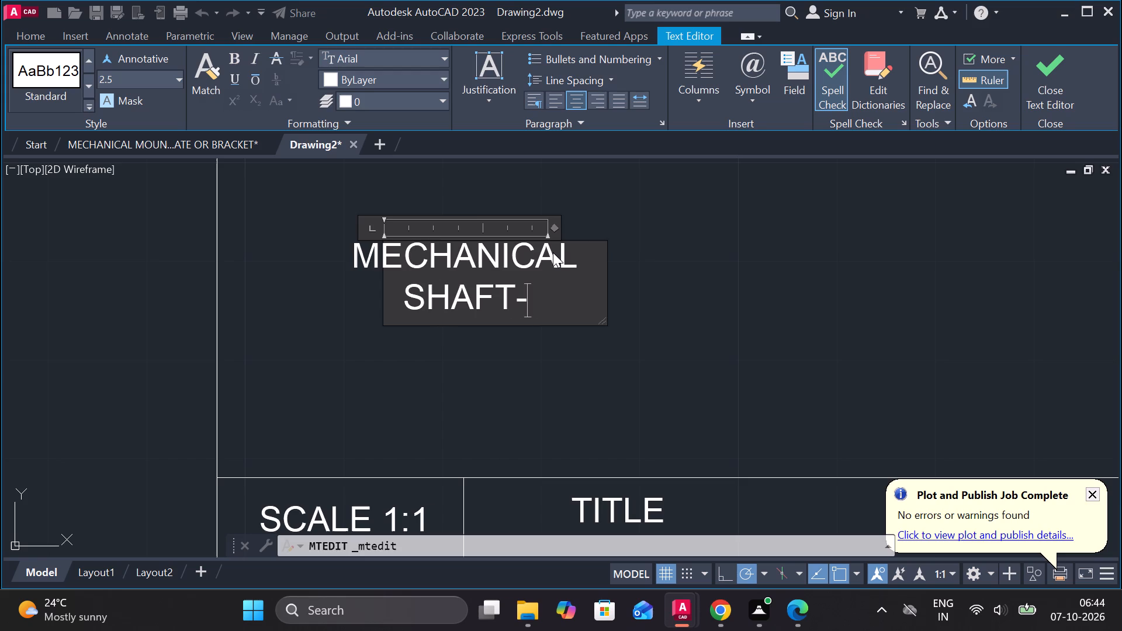
text(LIKE)
key(space)
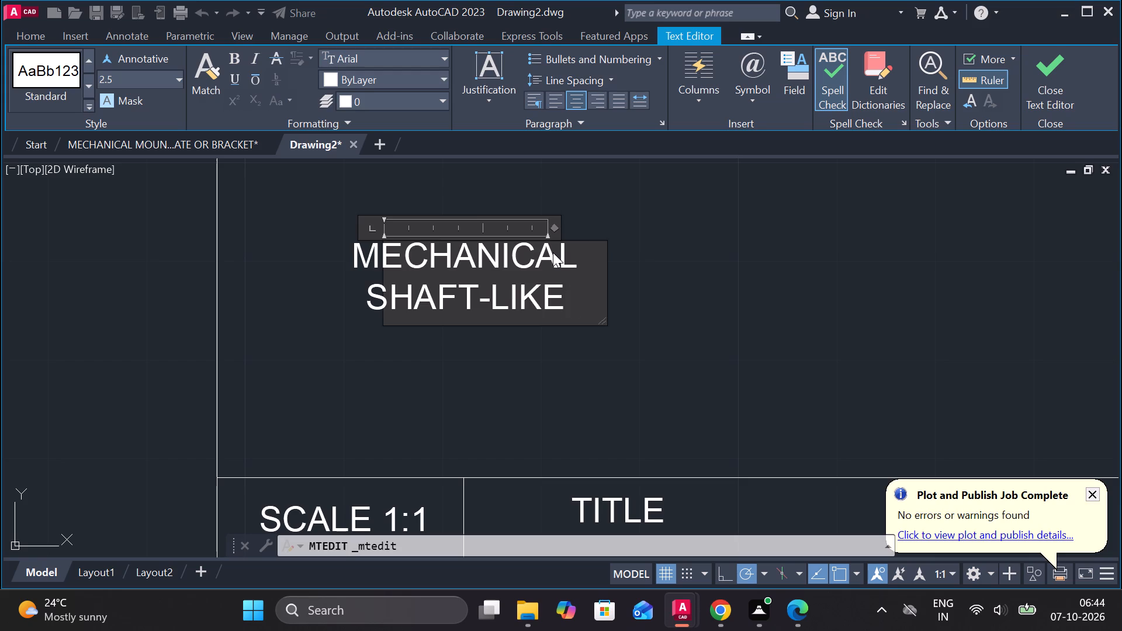
text(C)
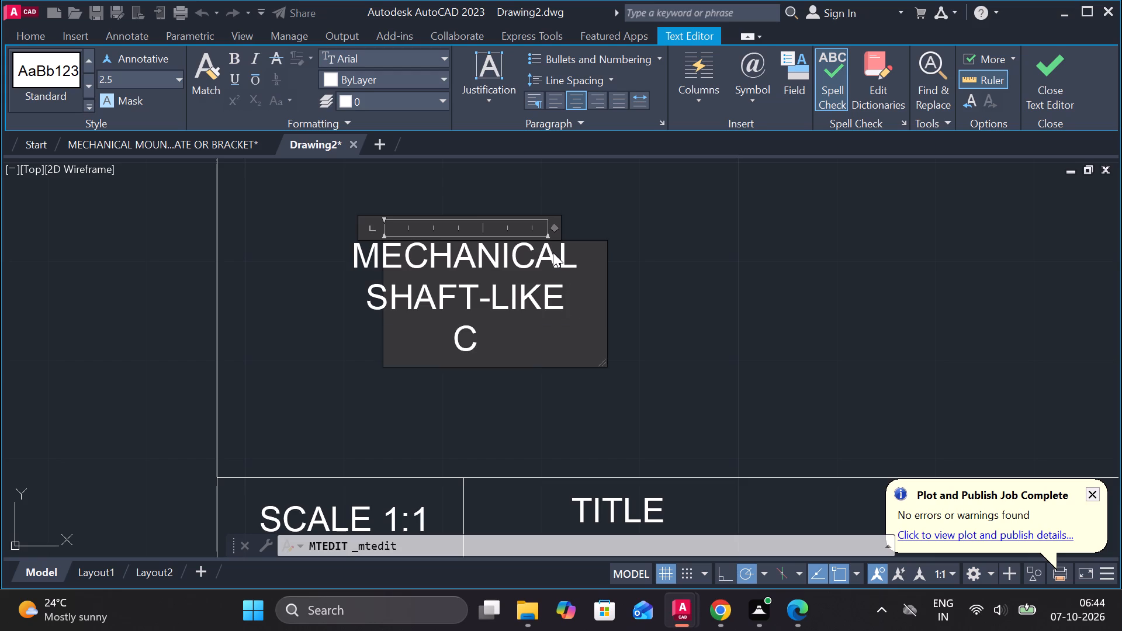
text(OM)
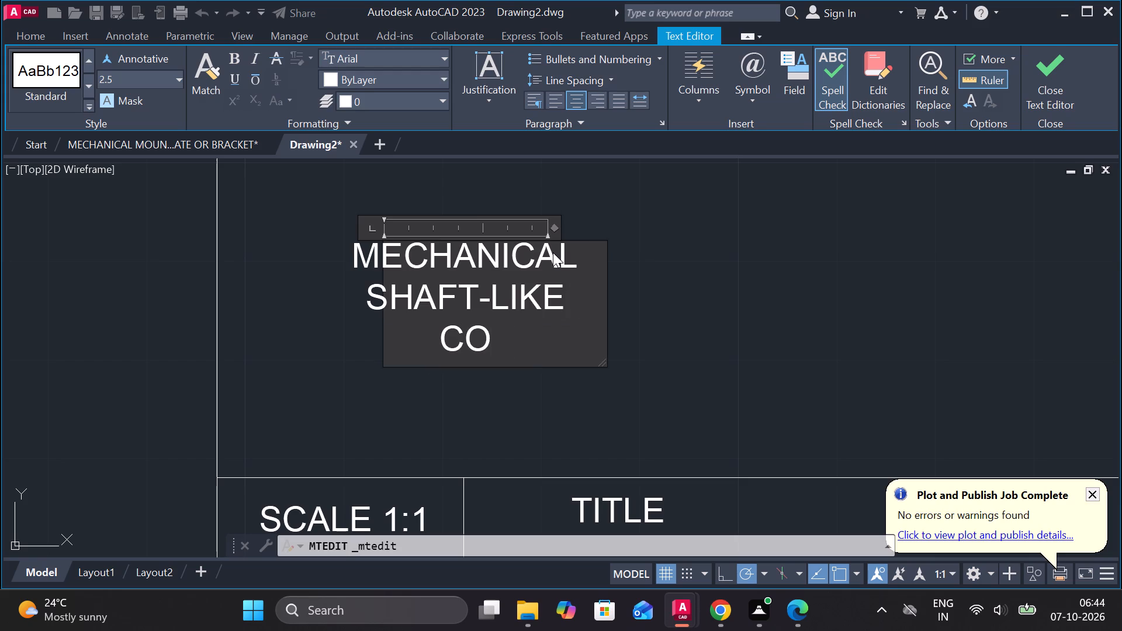
text(PONENGT)
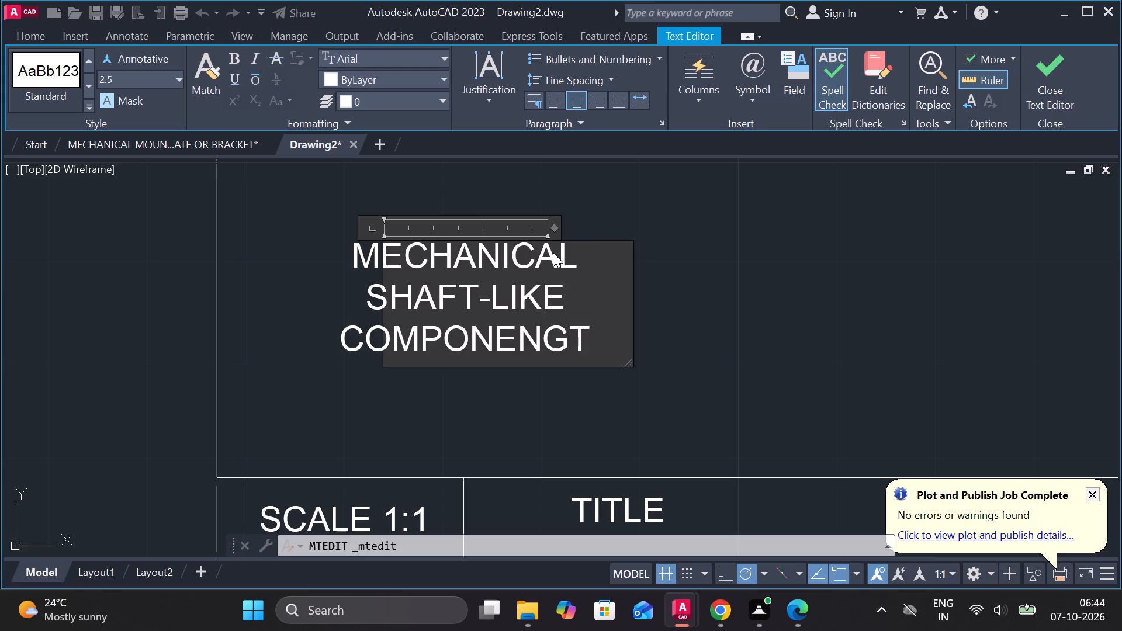
key(BackSpace)
key(BackSpace)
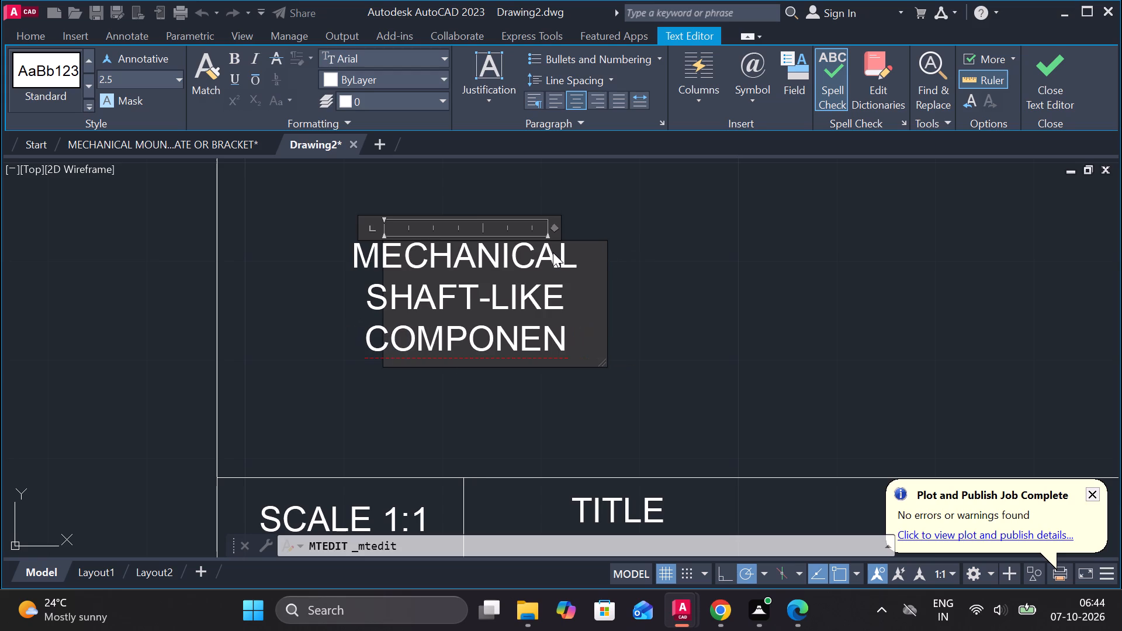
key(t)
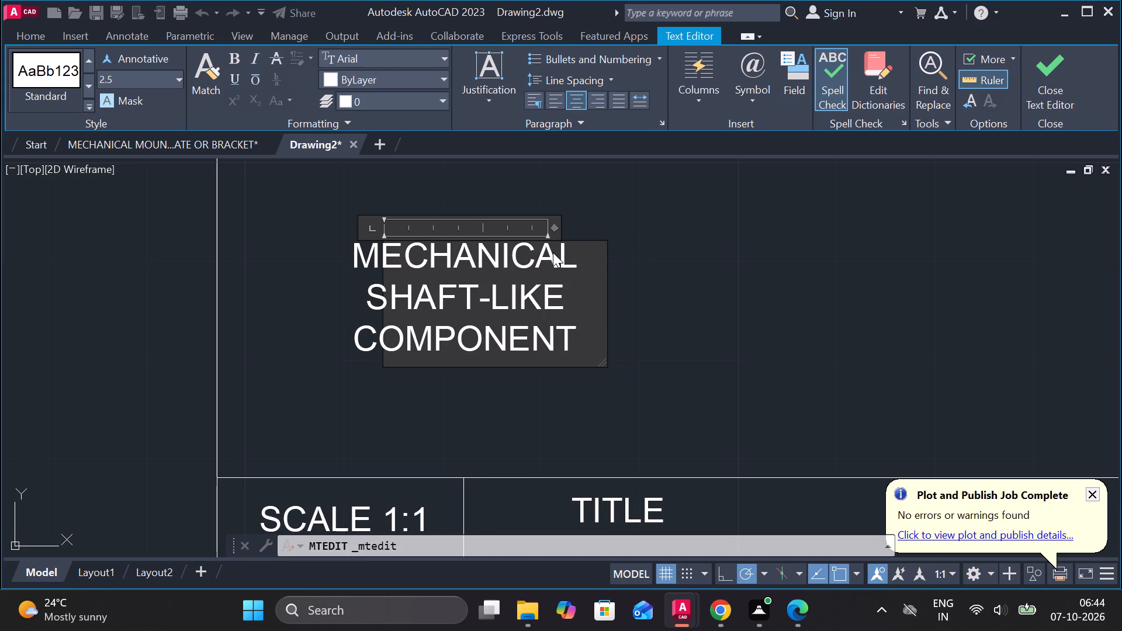
click(1068, 78)
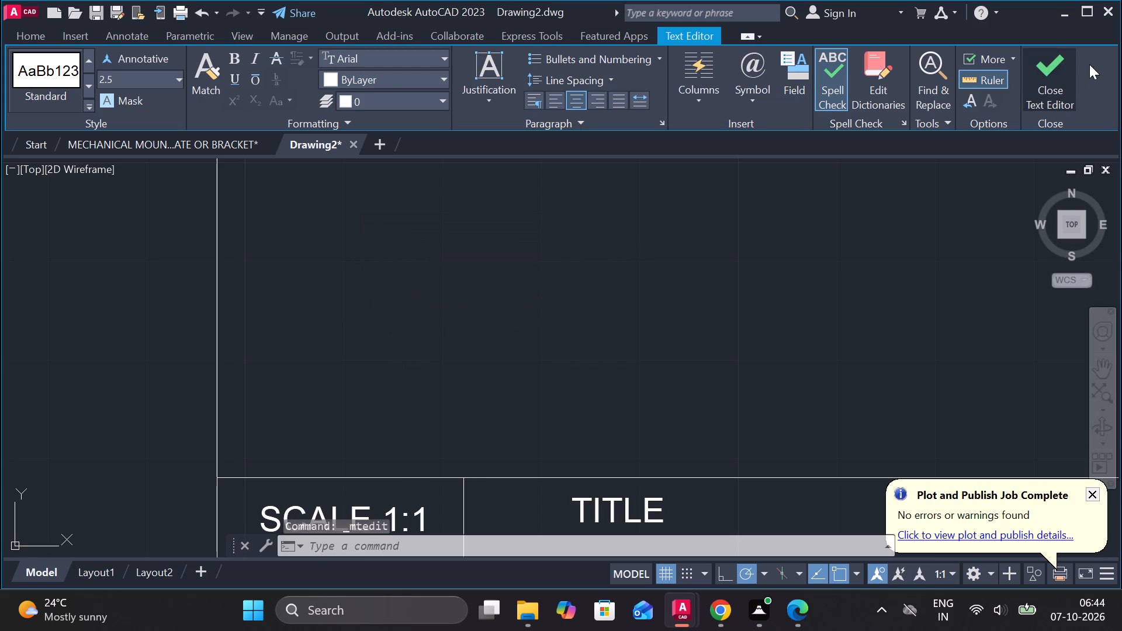
Widen the MECHANICAL SHAFT-LIKE COMPONENT text frame so the text wraps onto two lines.
double_click(430, 336)
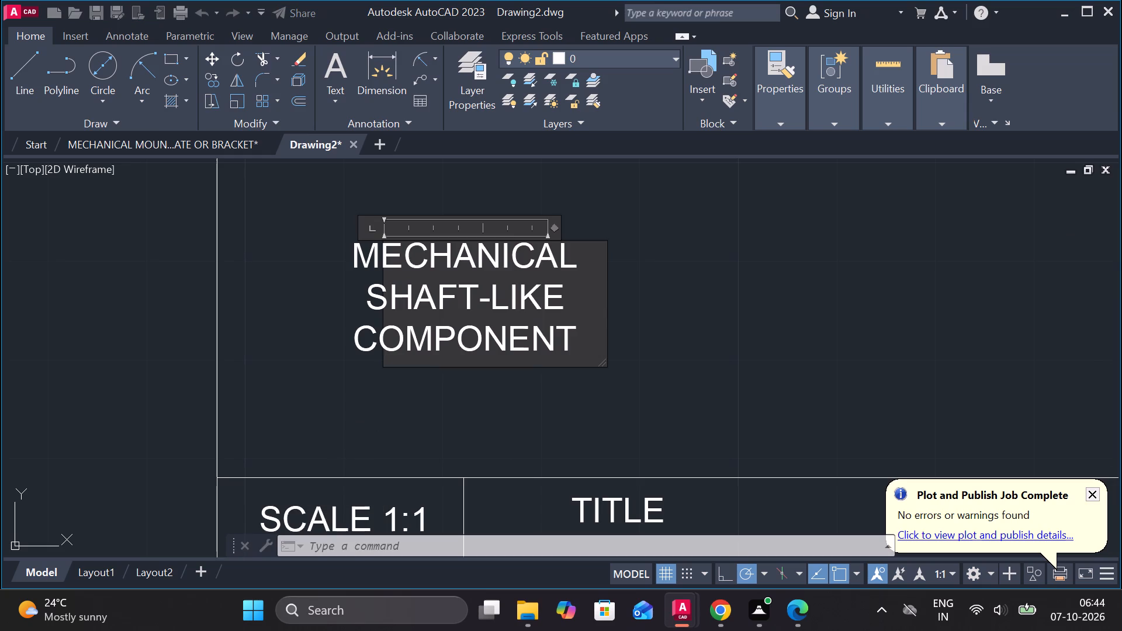
drag(605, 305, 972, 268)
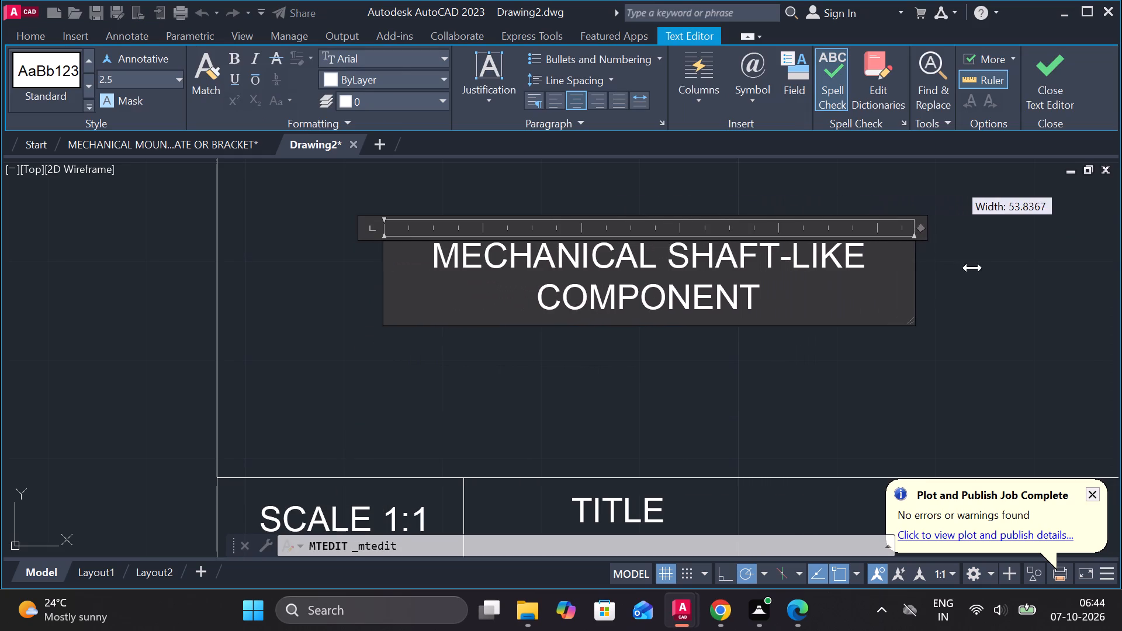
drag(972, 268, 1070, 299)
scroll(1045, 300, down, 2)
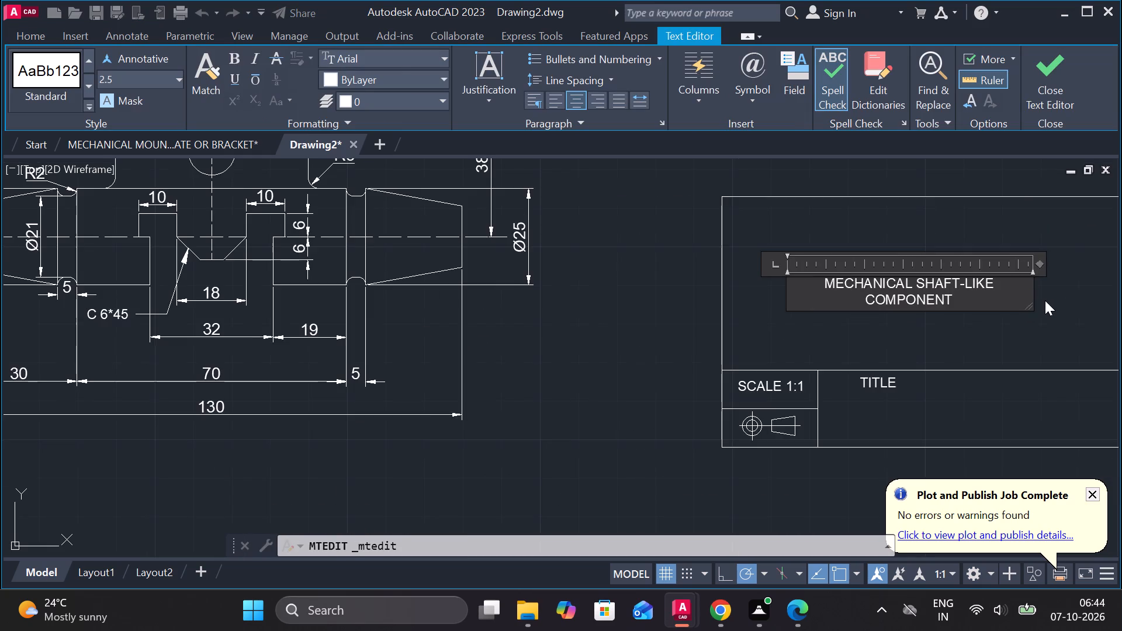
middle_drag(1030, 303, 851, 354)
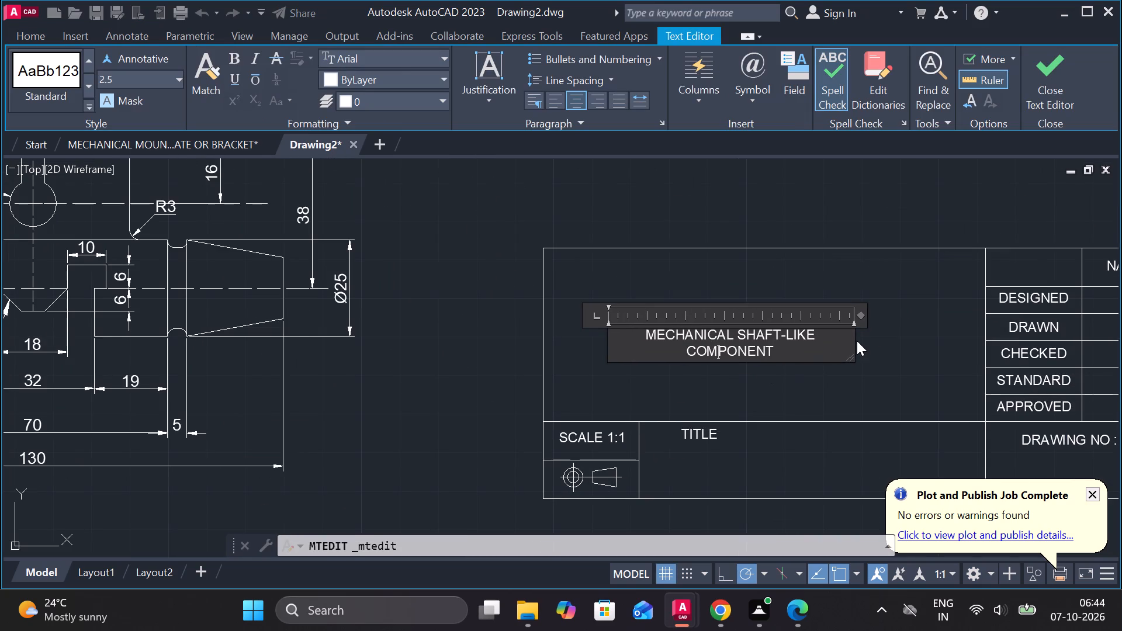
click(1041, 82)
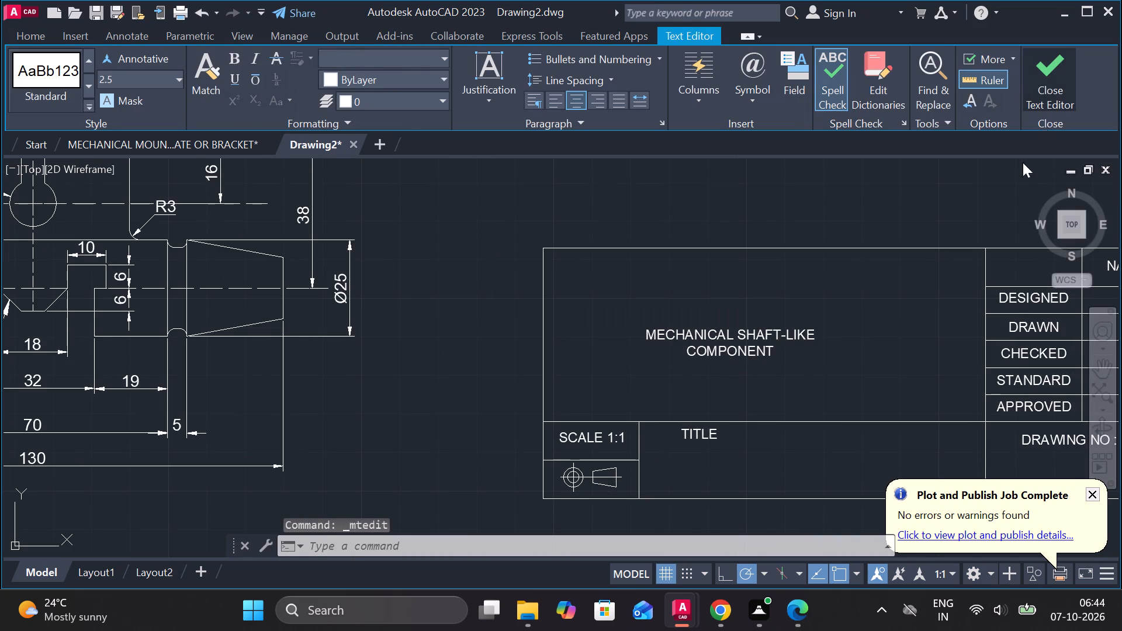
Move the MECHANICAL SHAFT-LIKE COMPONENT text from the large upper cell into the bottom cell, just below and beside TITLE.
click(709, 332)
click(612, 329)
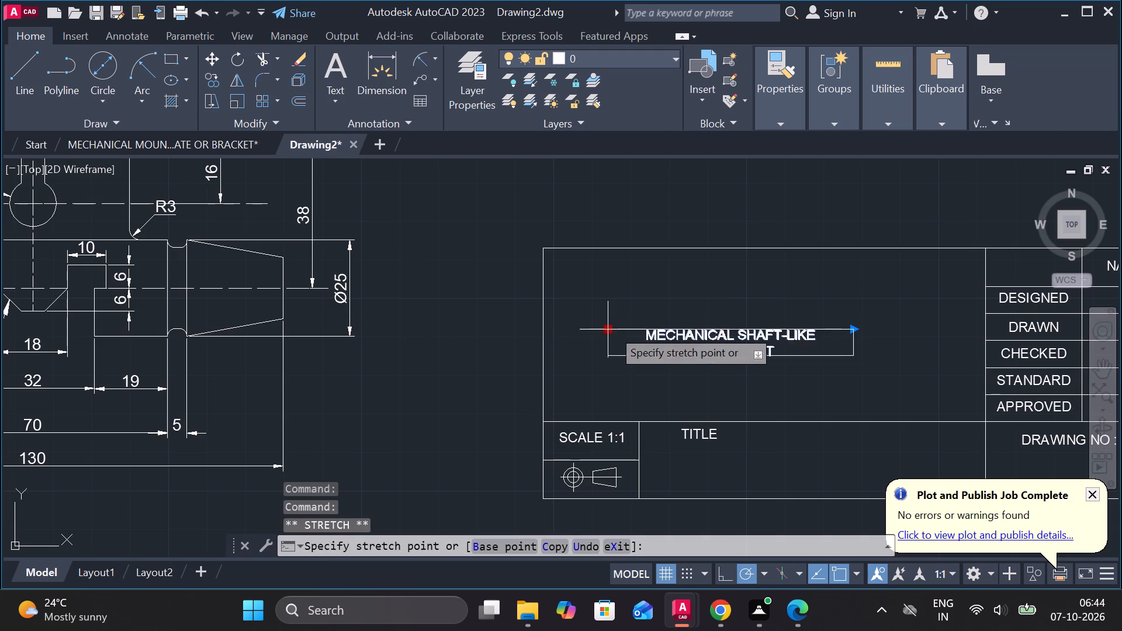
scroll(712, 456, up, 1)
middle_drag(712, 456, 677, 456)
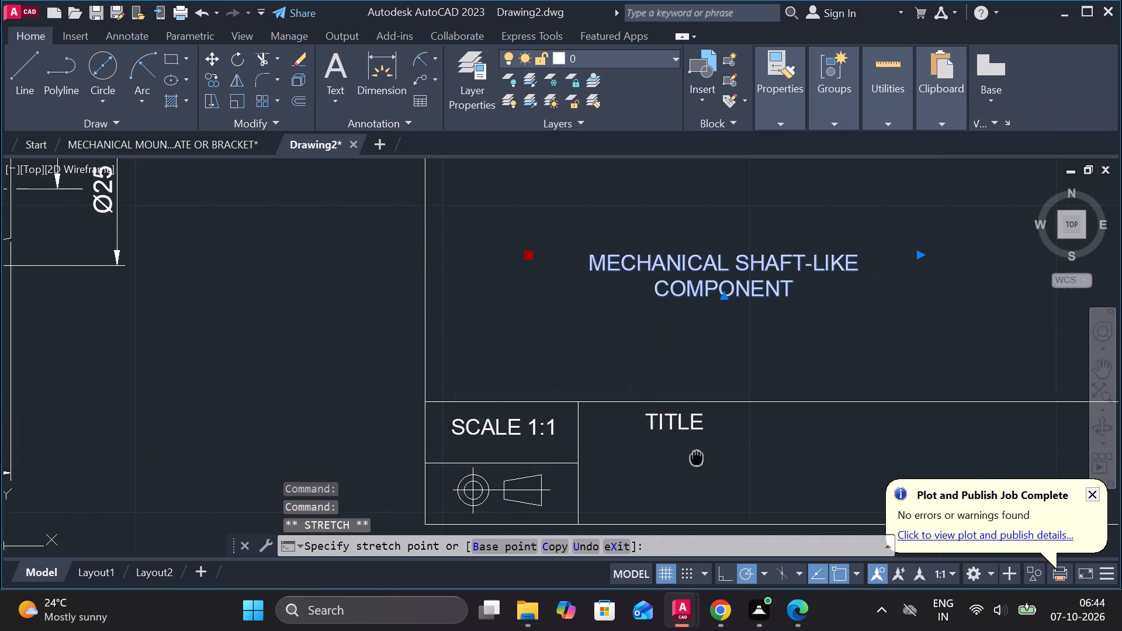
middle_drag(677, 456, 556, 393)
click(531, 391)
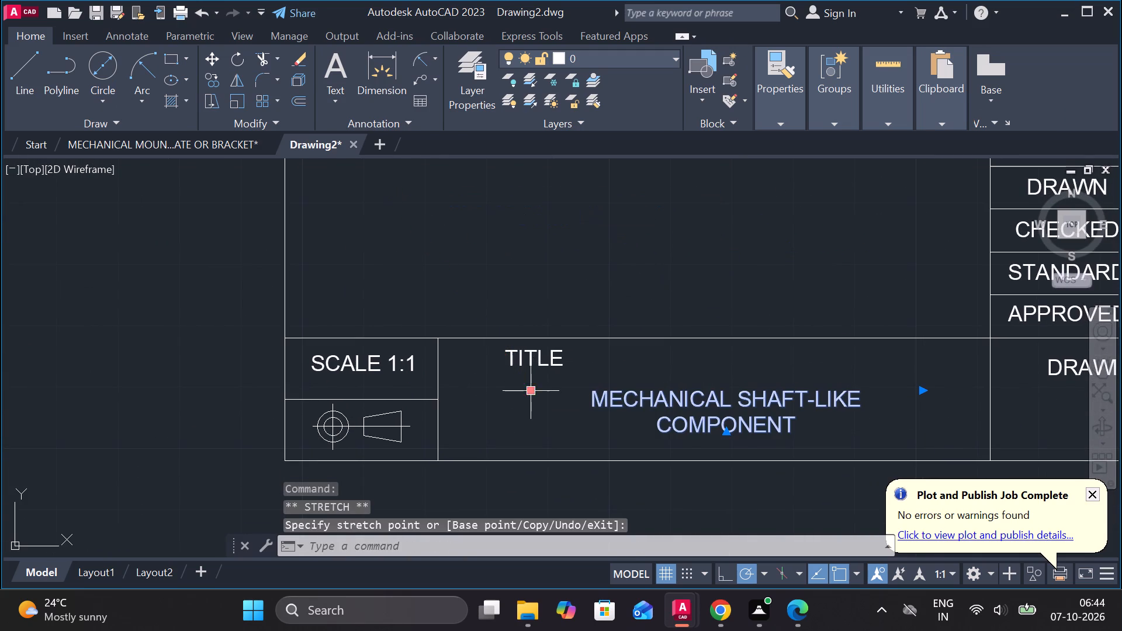
key(Escape)
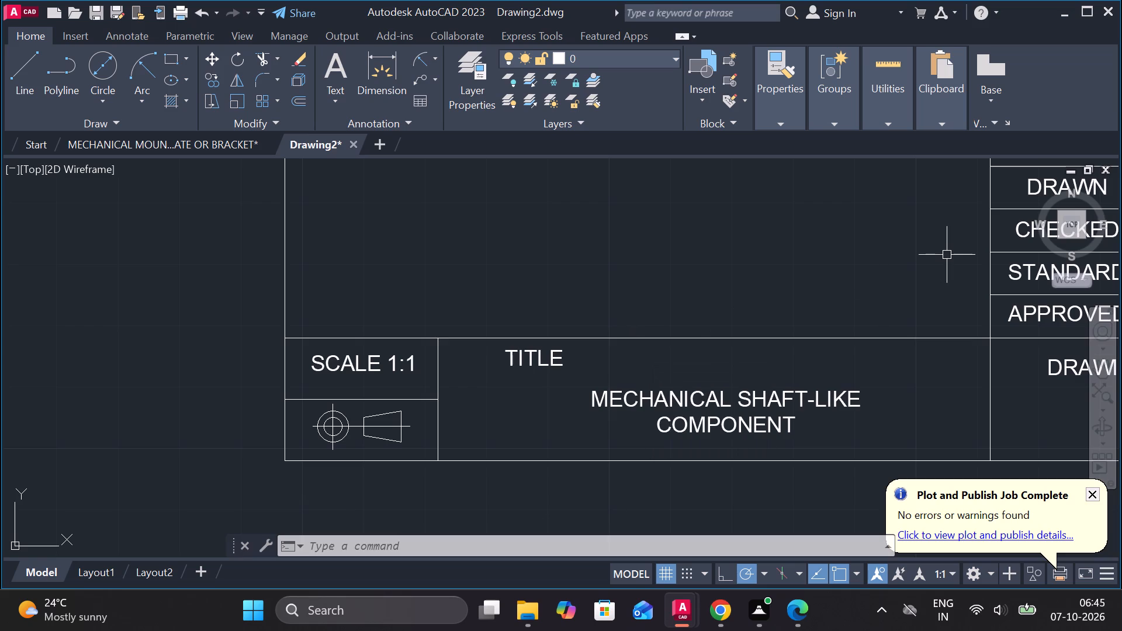
Copy the TITLE text into the large empty cell above SCALE 1:1 and TITLE.
middle_drag(694, 212, 741, 353)
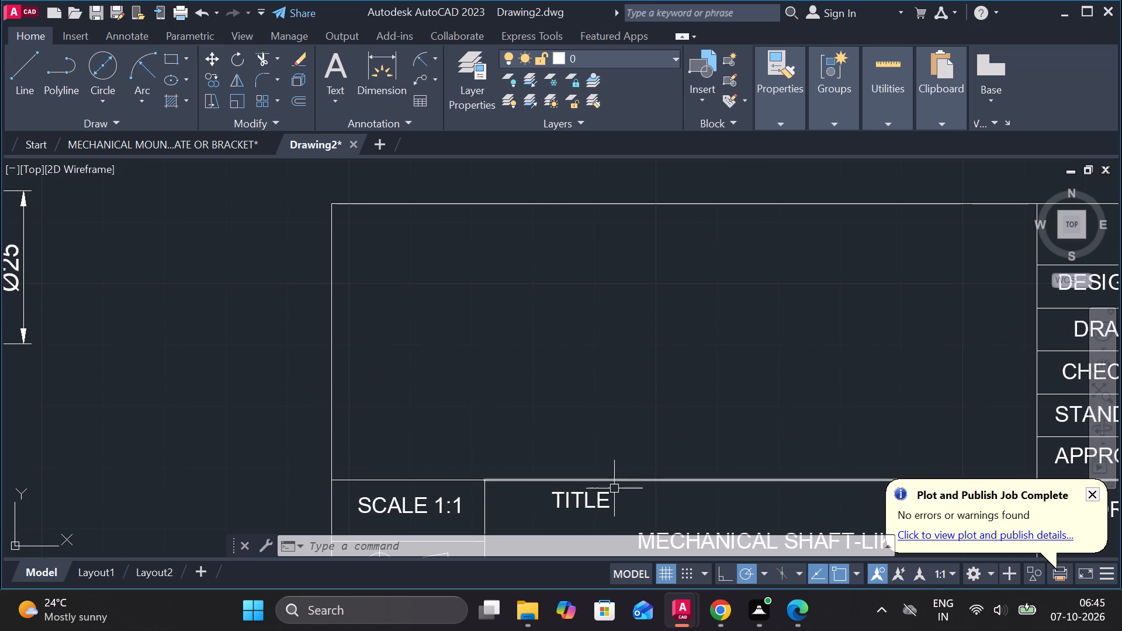
click(610, 491)
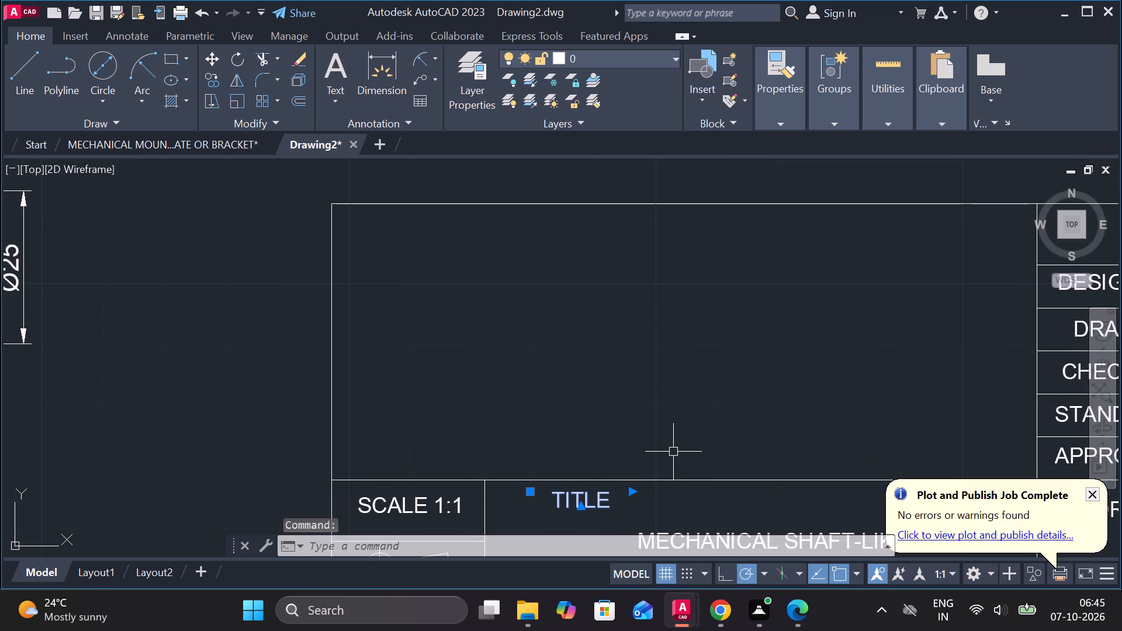
key(ctrl+c)
key(ctrl+v)
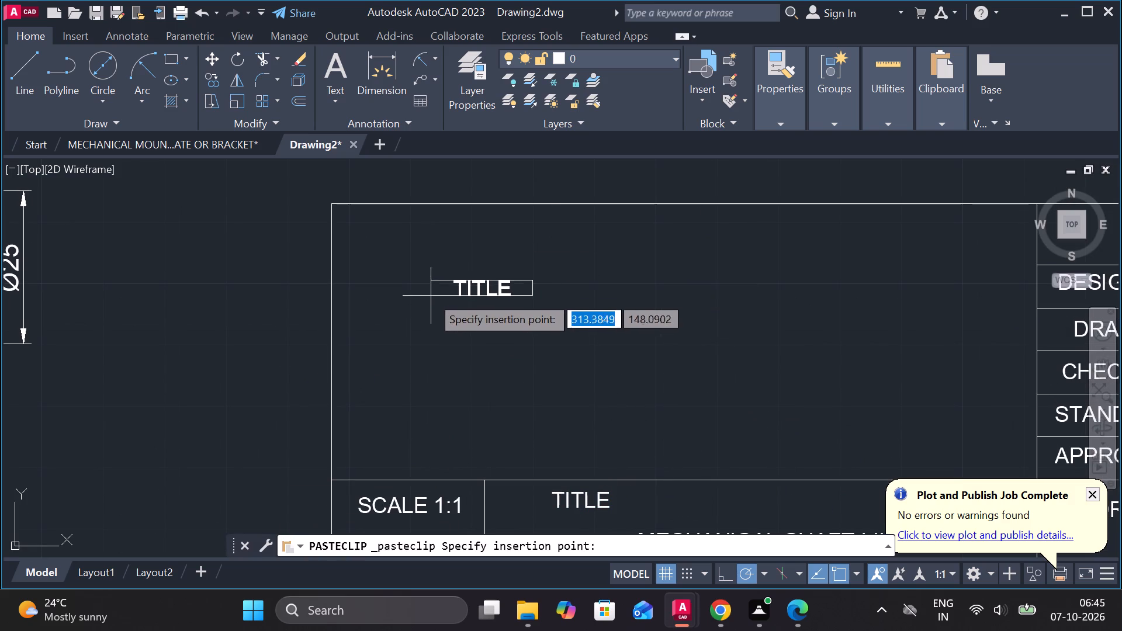
click(431, 296)
Set the copied TITLE text in the large cell to height 10 and replace its wording with AUTO DESK.
scroll(431, 296, up, 2)
double_click(522, 283)
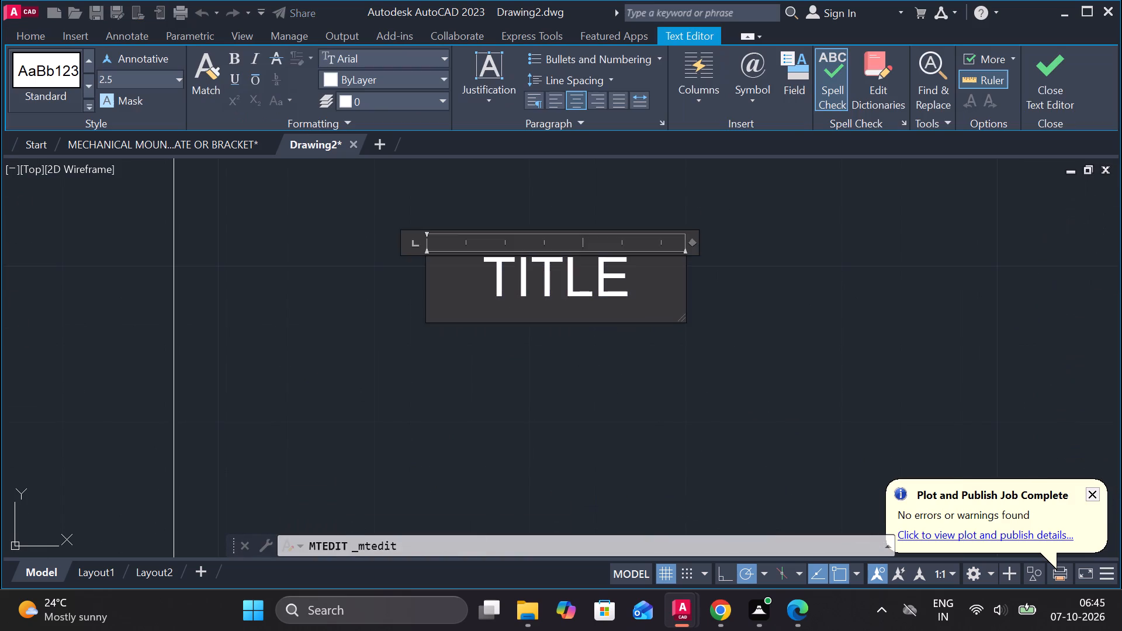
drag(670, 282, 476, 296)
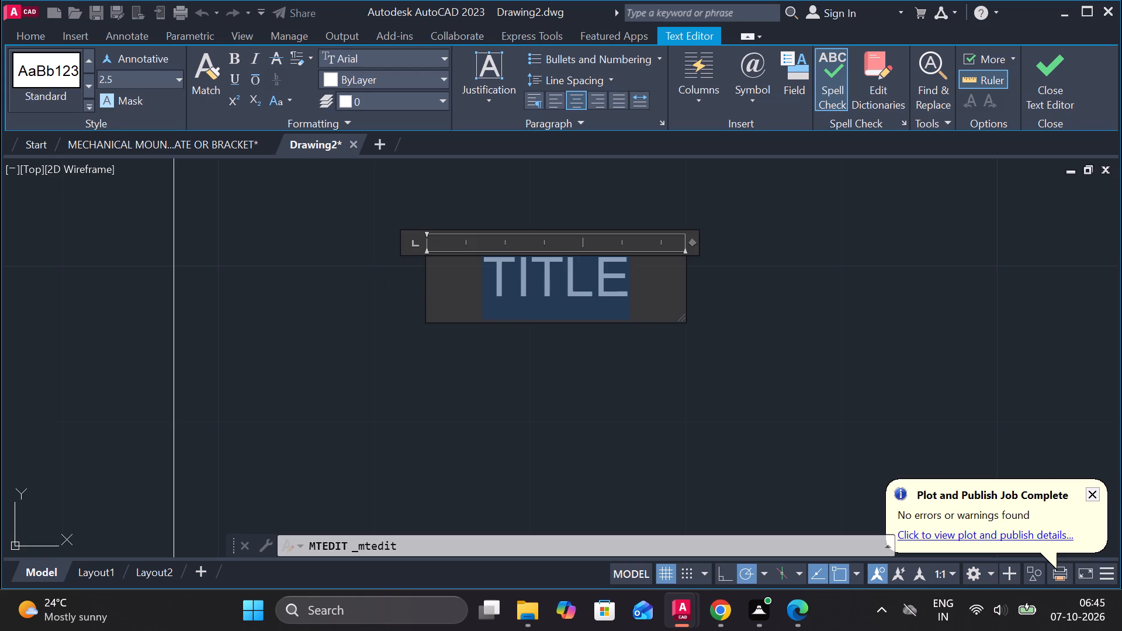
click(174, 77)
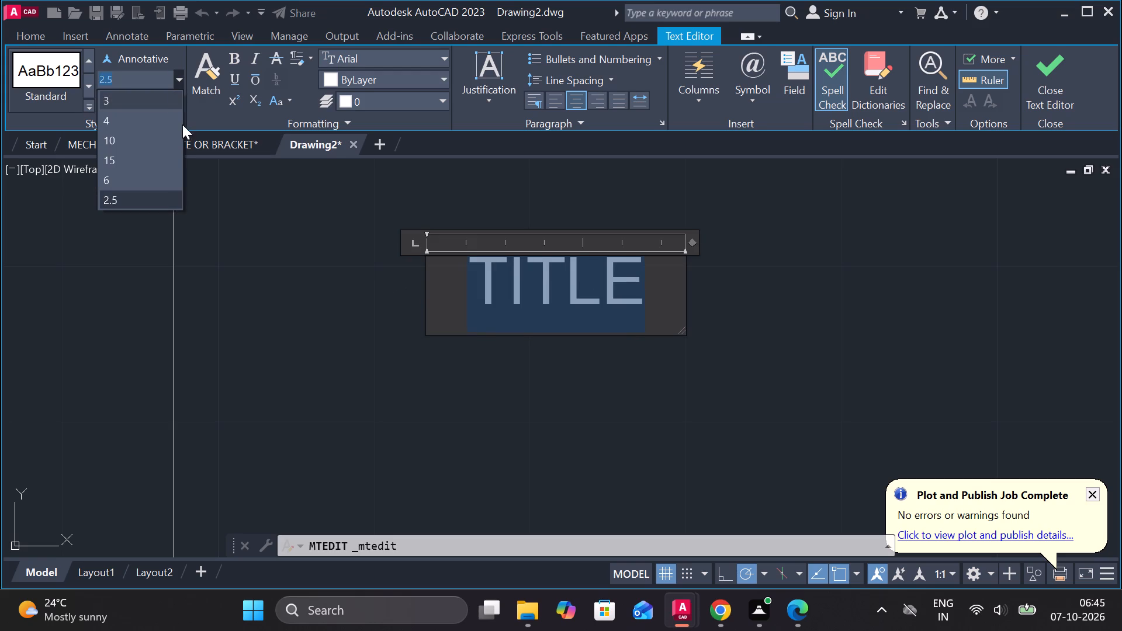
click(110, 136)
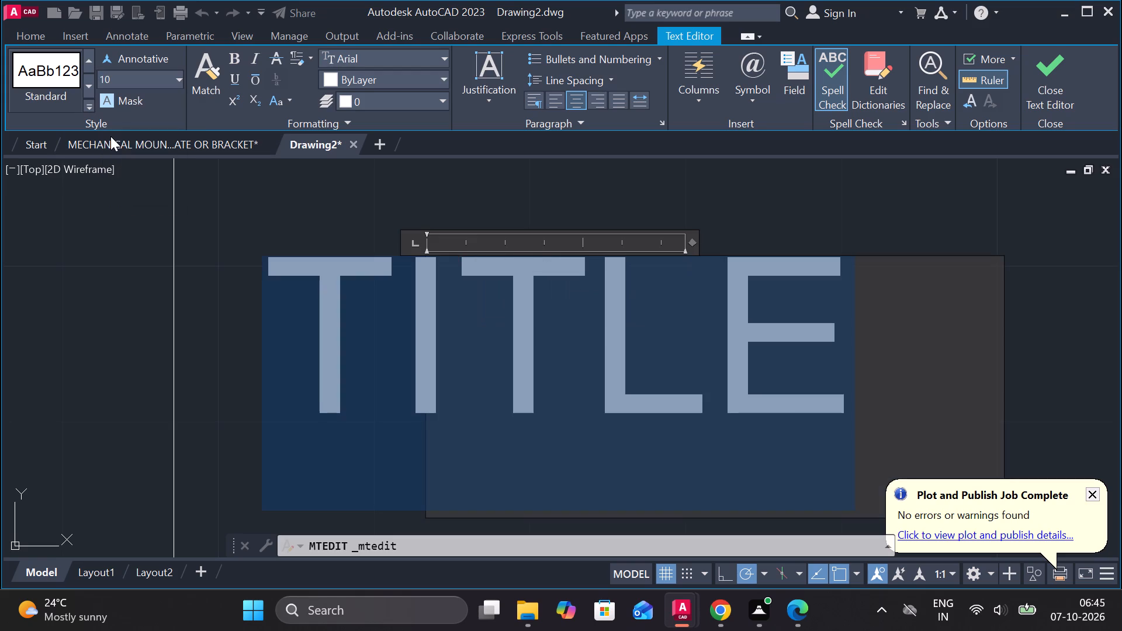
key(a)
text(UT)
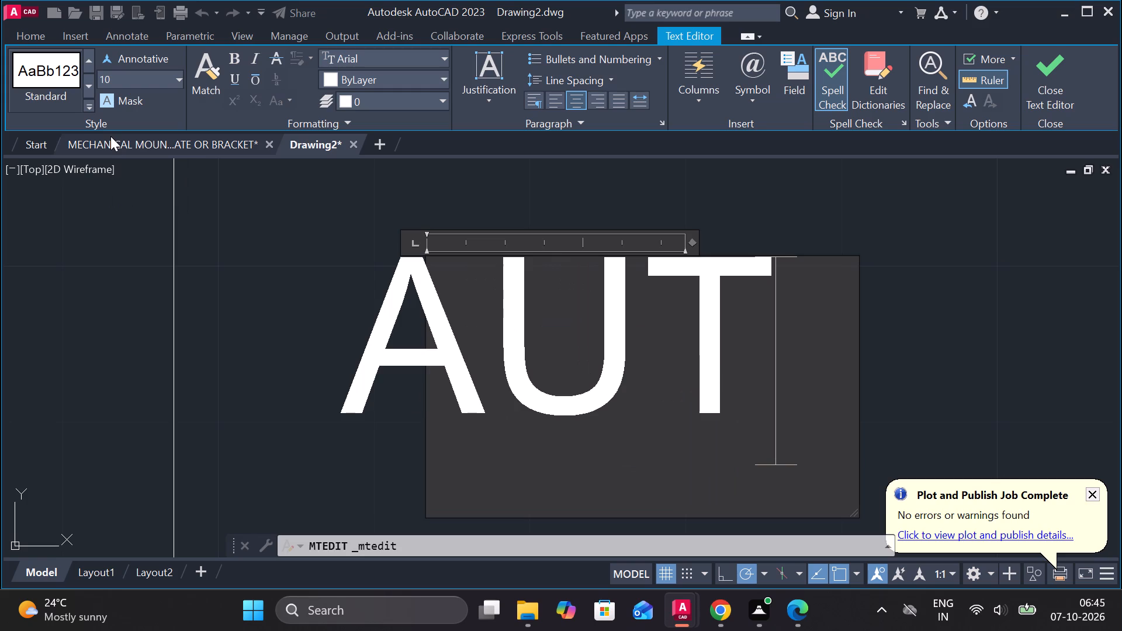
key(o)
key(space)
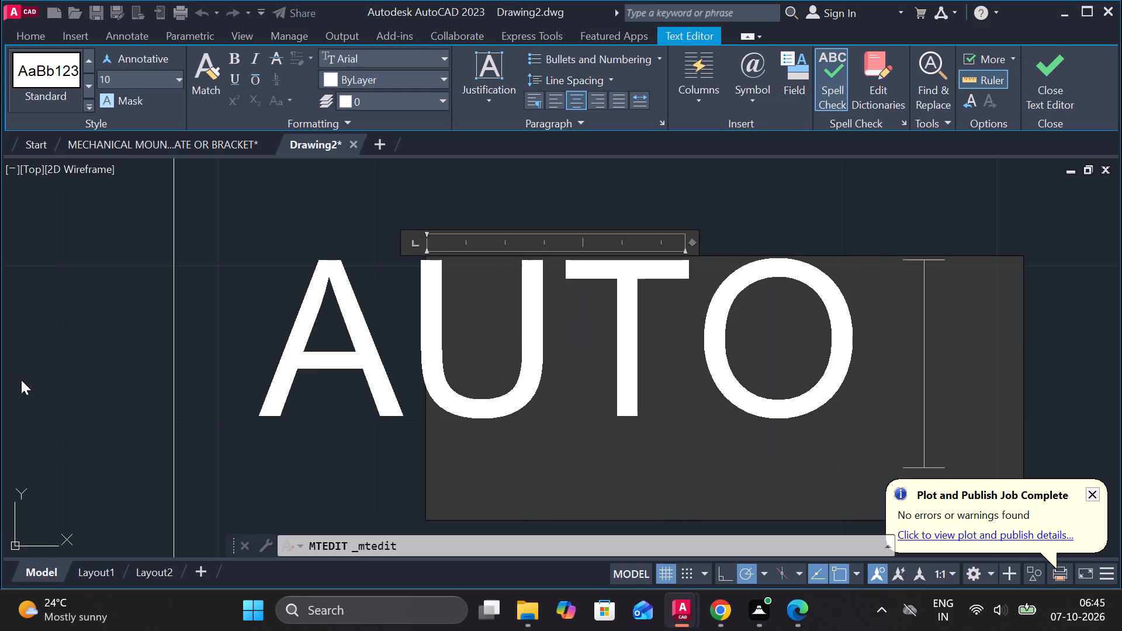
key(d)
key(BackSpace)
text(DESK)
Widen the AUTO DESK text frame so the text fits on a single line within the large cell.
scroll(50, 256, down, 3)
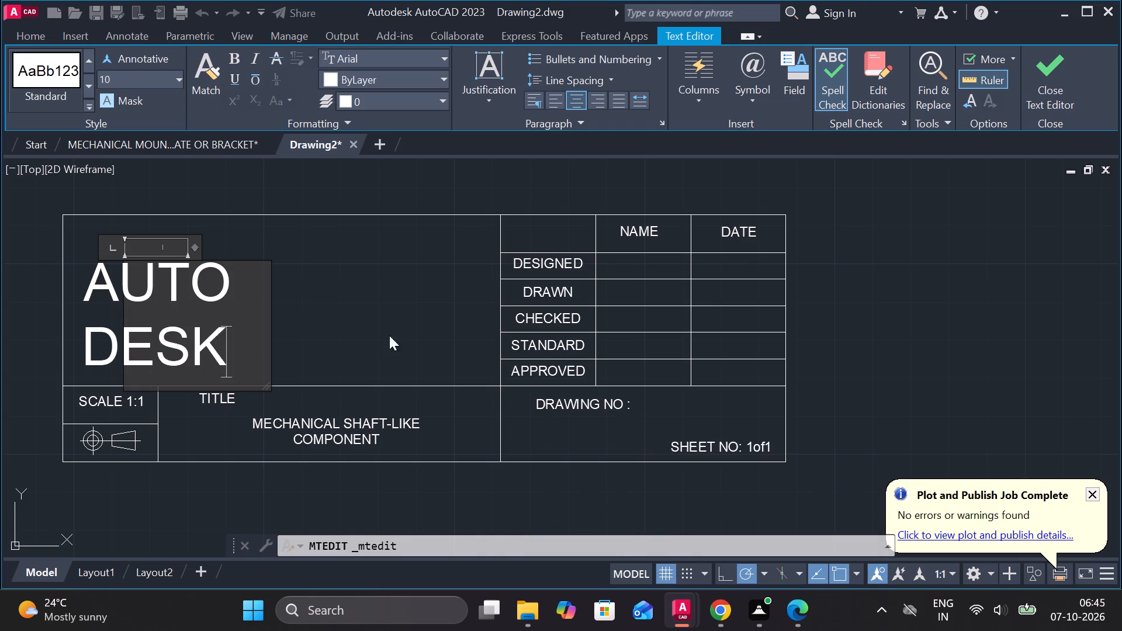
middle_drag(356, 325, 636, 313)
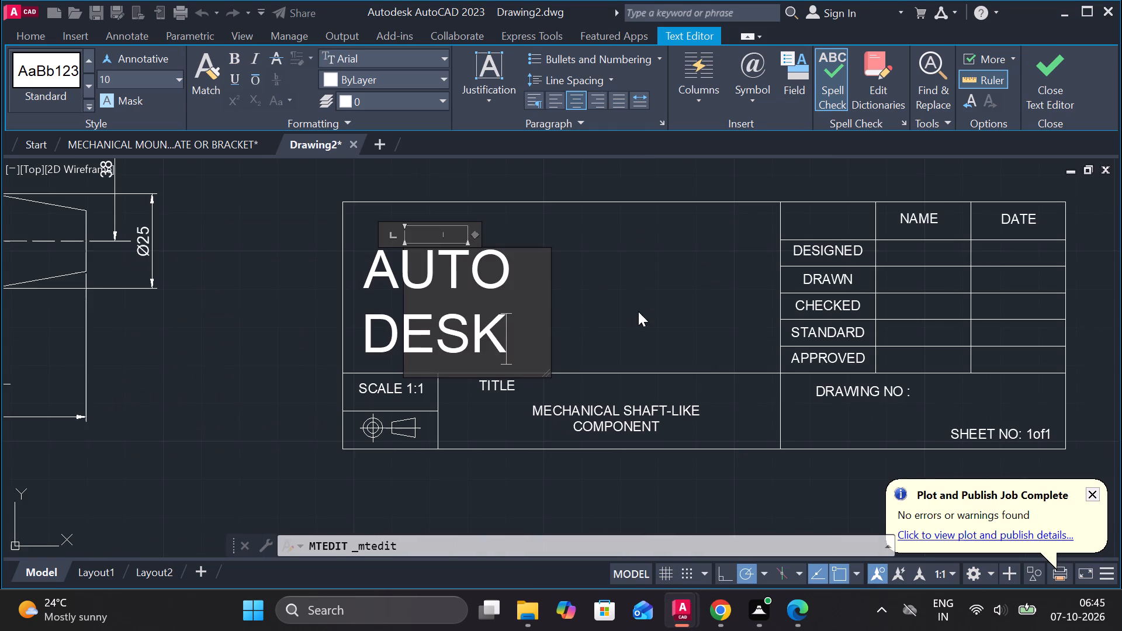
drag(549, 298, 826, 256)
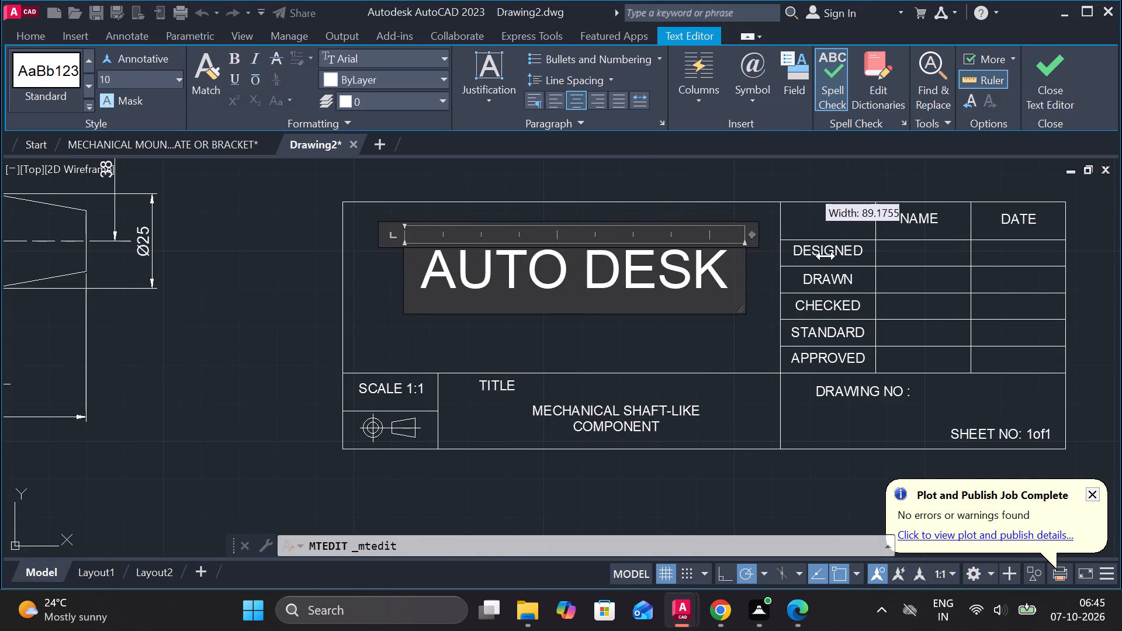
drag(826, 256, 804, 256)
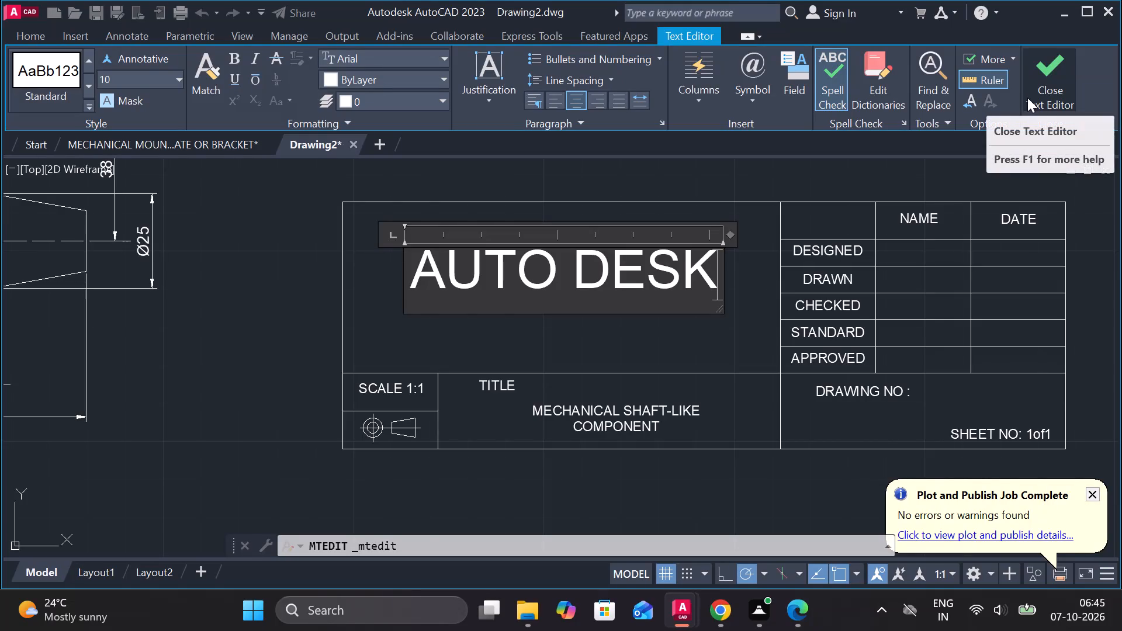
click(1062, 78)
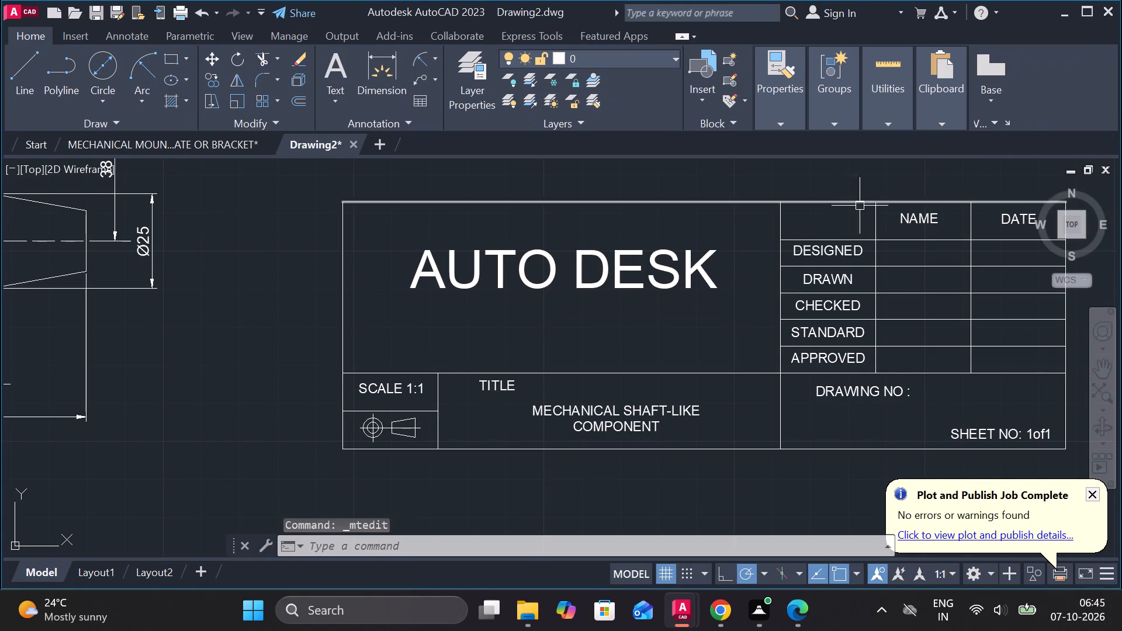
Move the AUTO DESK text slightly down to centre it vertically in the large upper cell.
scroll(742, 244, down, 1)
click(635, 258)
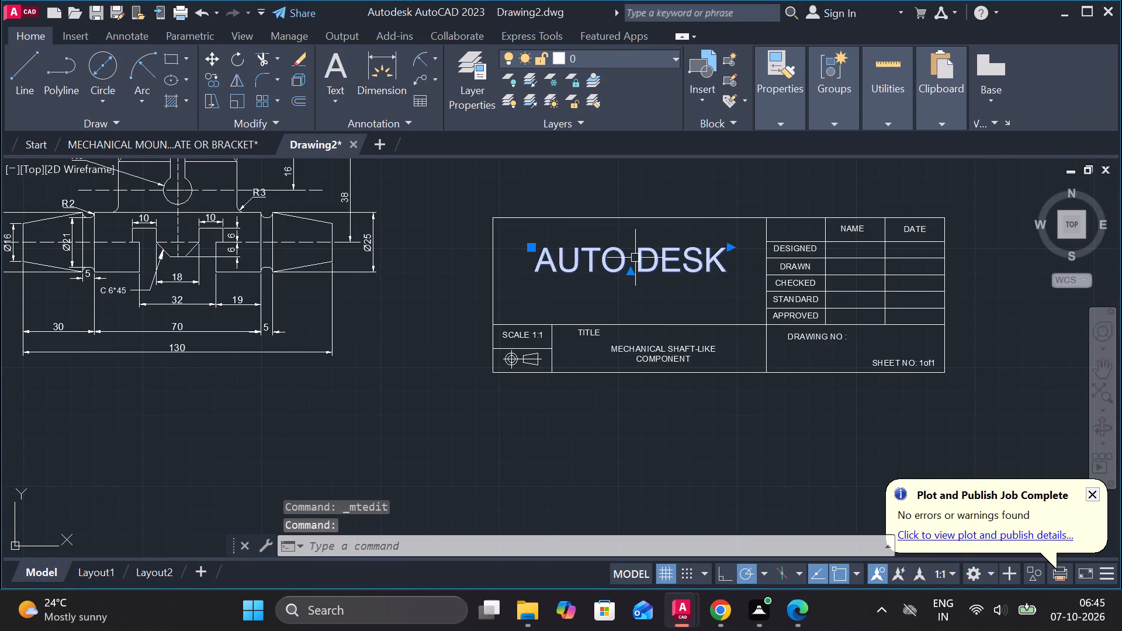
click(533, 245)
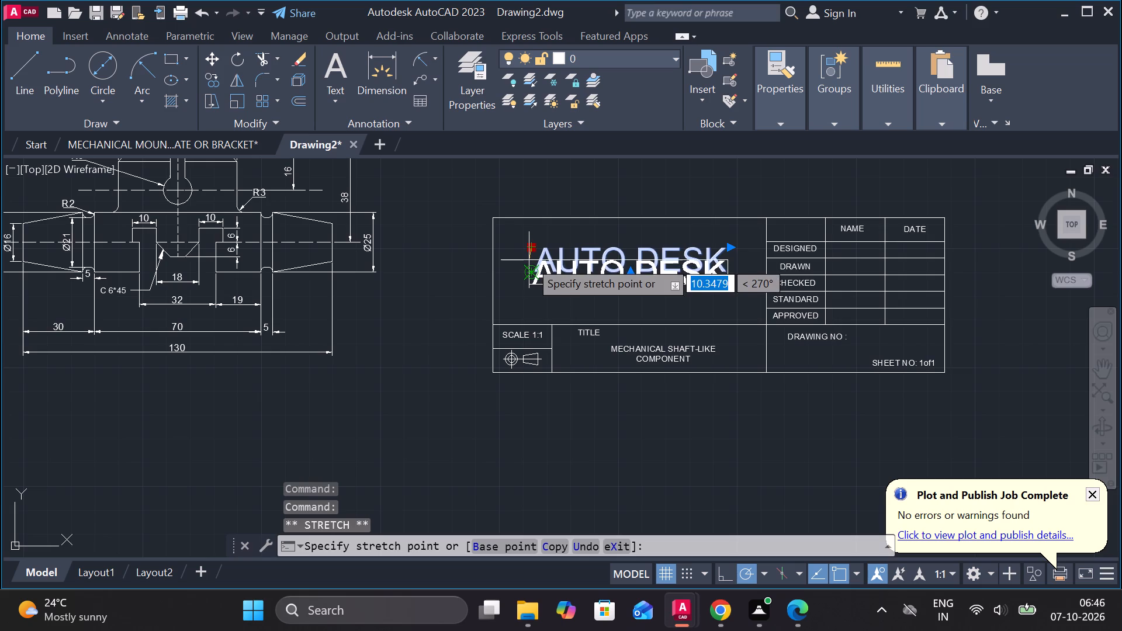
click(529, 260)
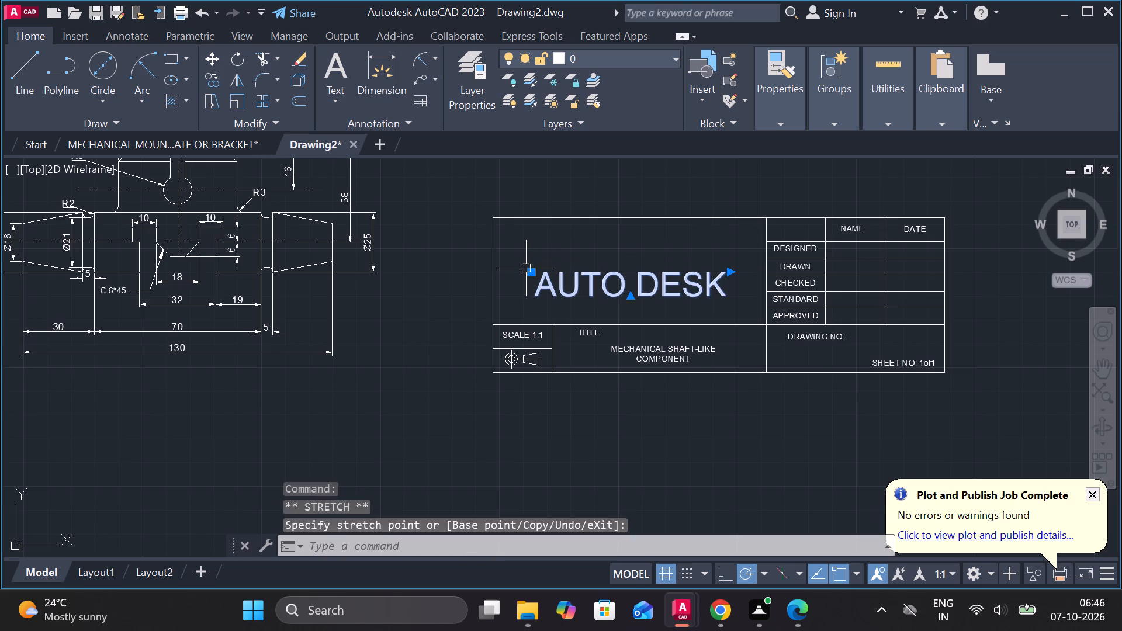
click(531, 273)
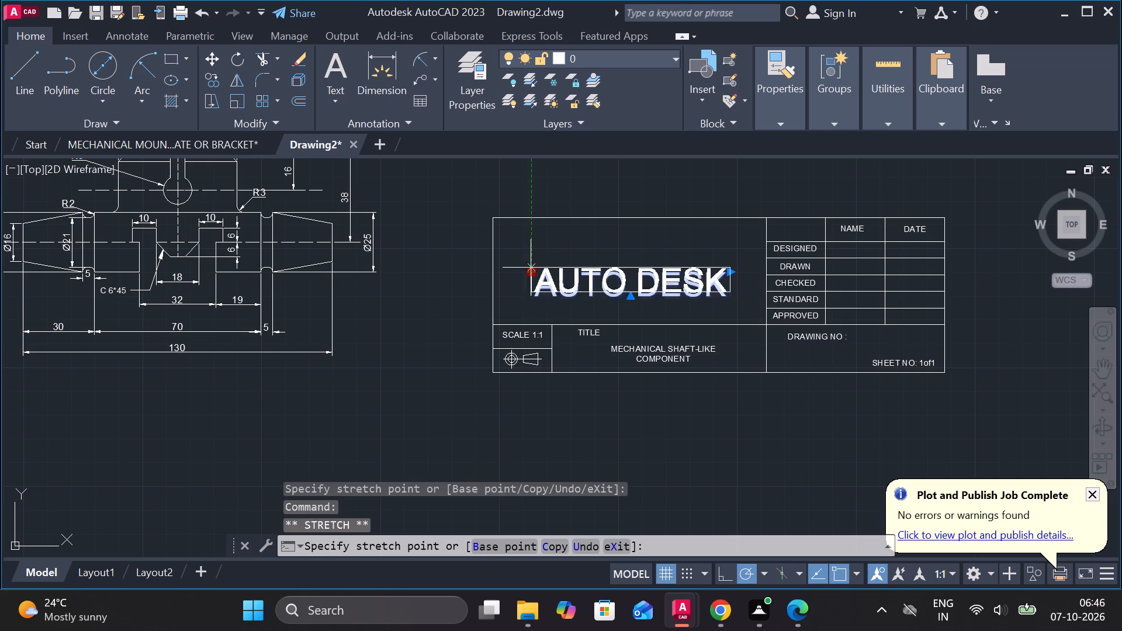
click(528, 256)
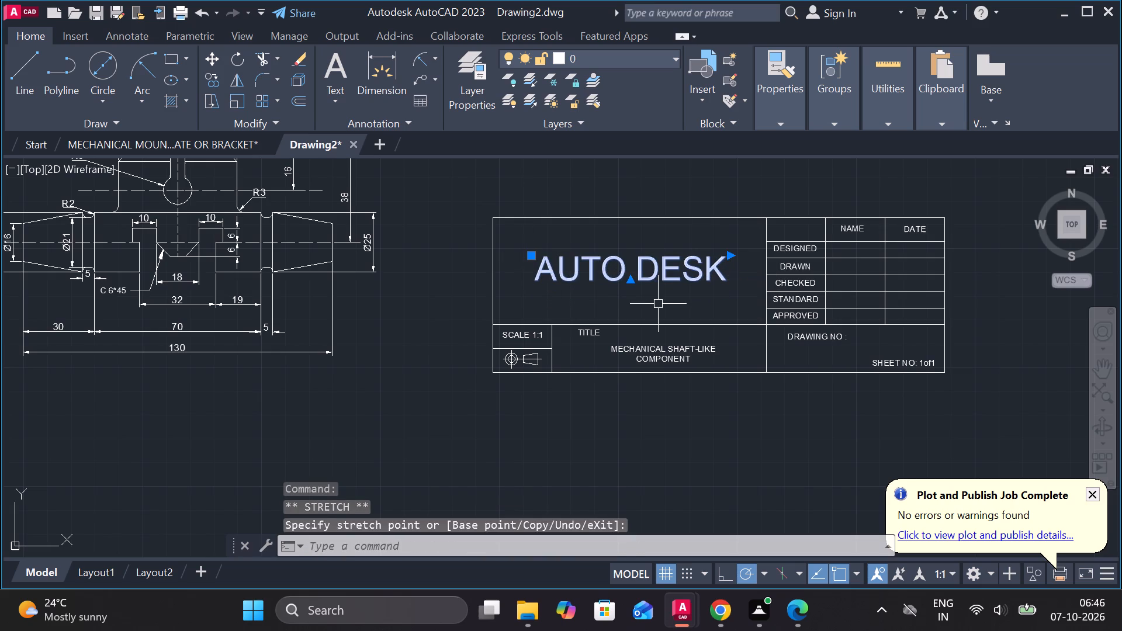
key(Escape)
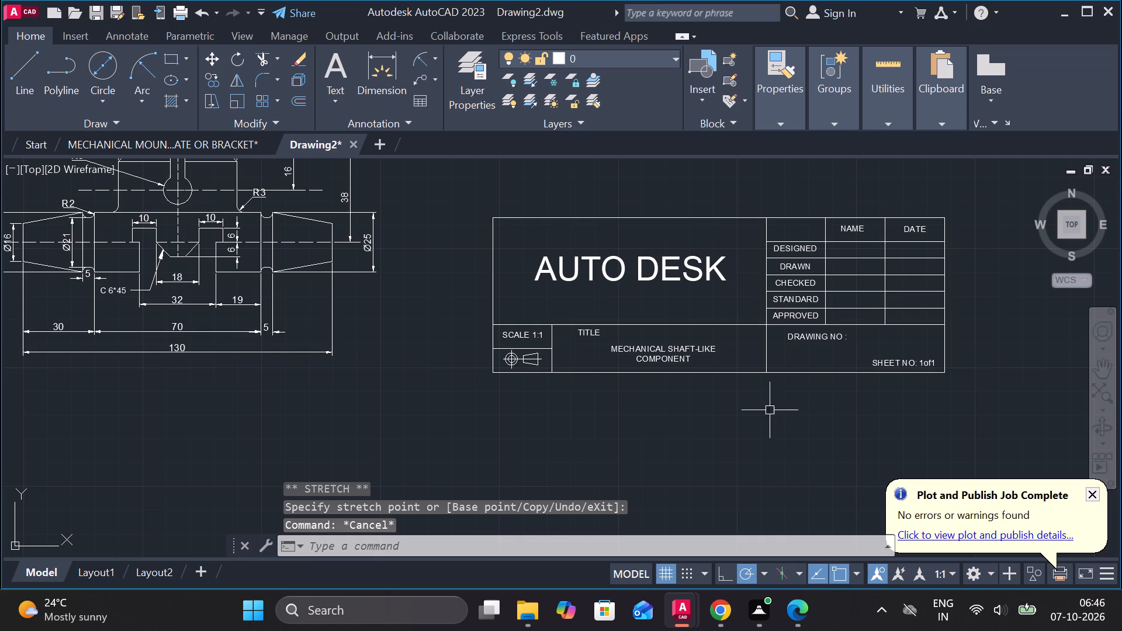
Change the large heading text in the upper cell to AUTO CAD.
double_click(687, 272)
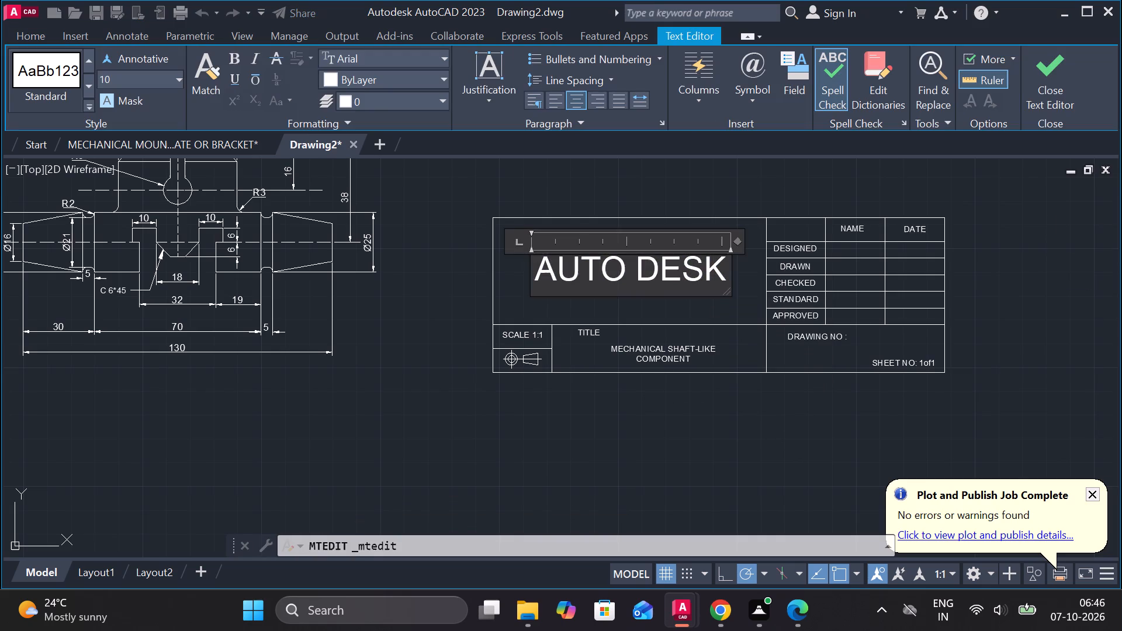
key(Right)
key(Right)
key(BackSpace)
key(BackSpace)
key(BackSpace)
key(BackSpace)
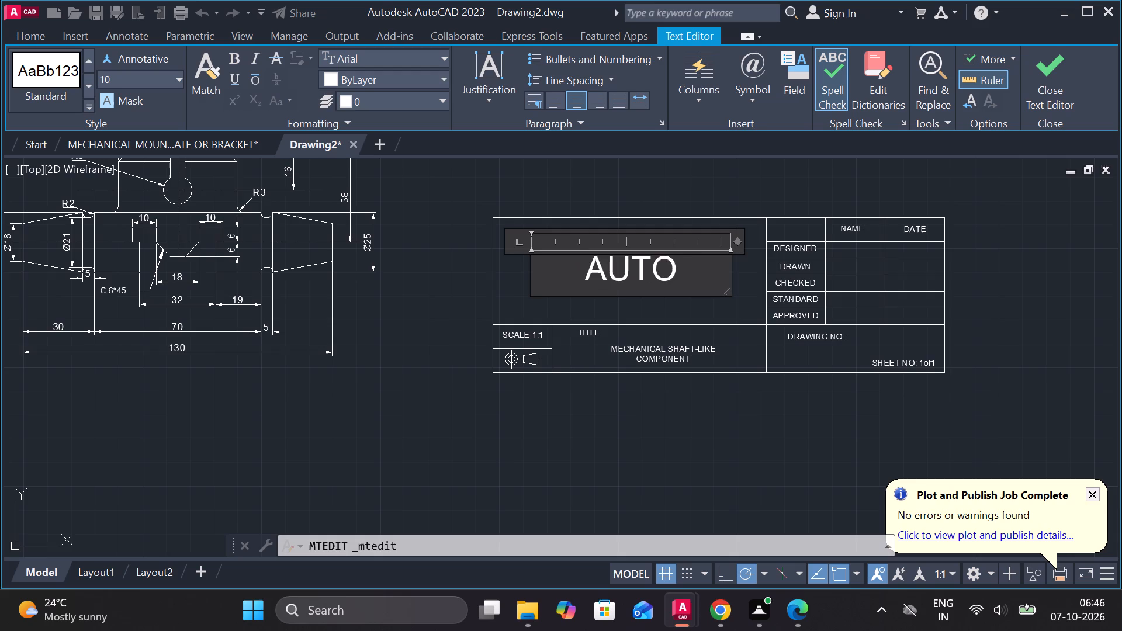
text(CAD)
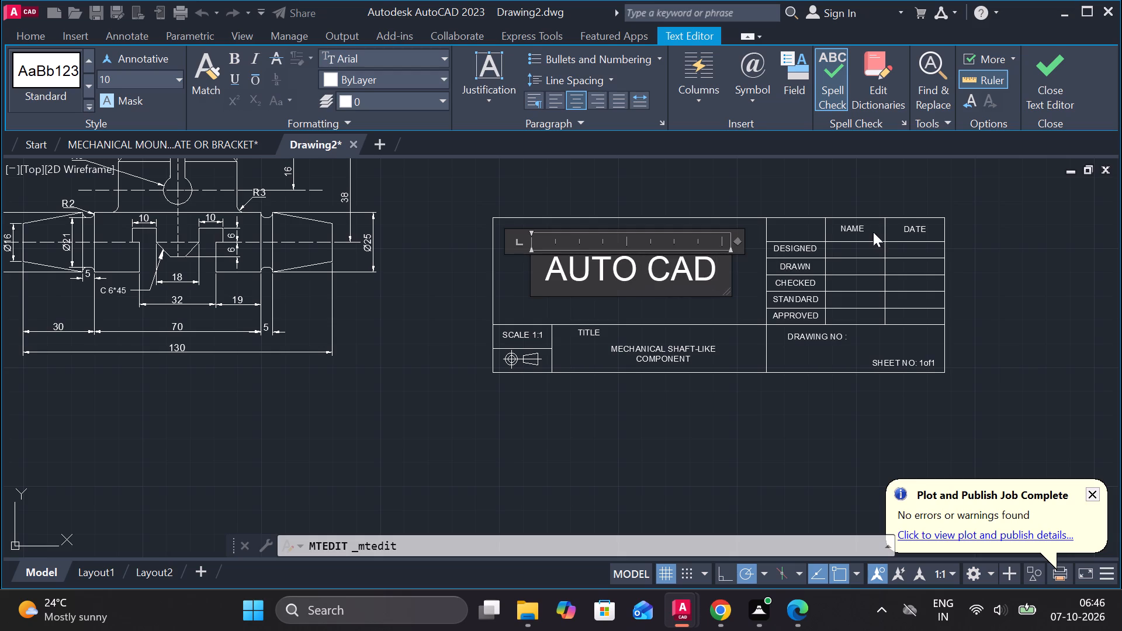
click(1061, 88)
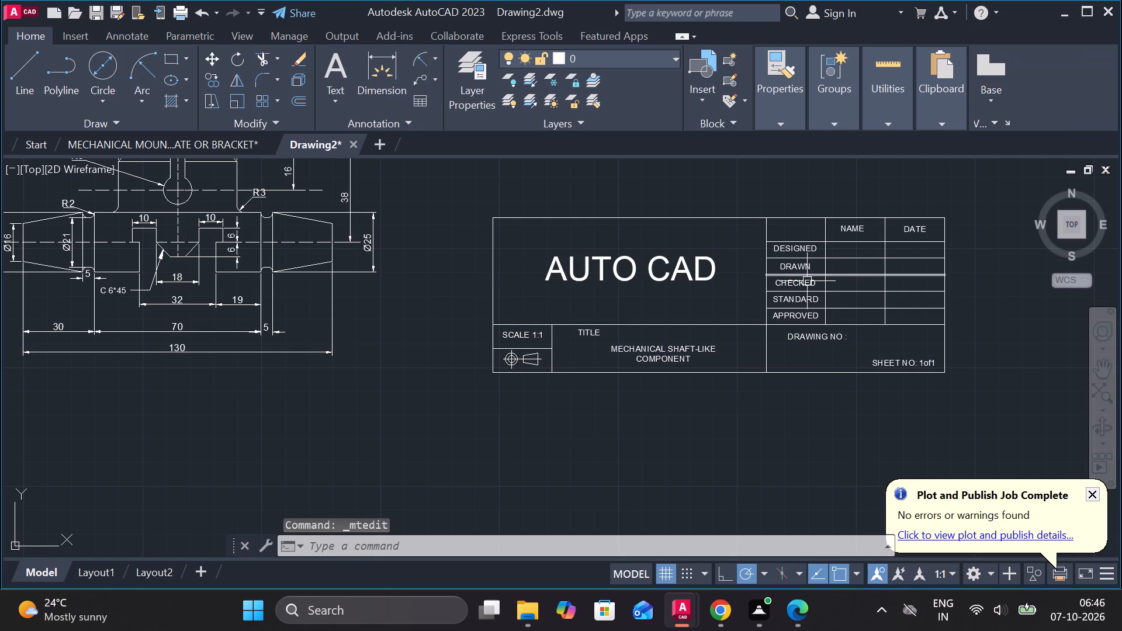
Move the complete title block diagonally down by about 101 units at 225°, placing it below and to the right of the shaft drawing.
scroll(626, 379, down, 1)
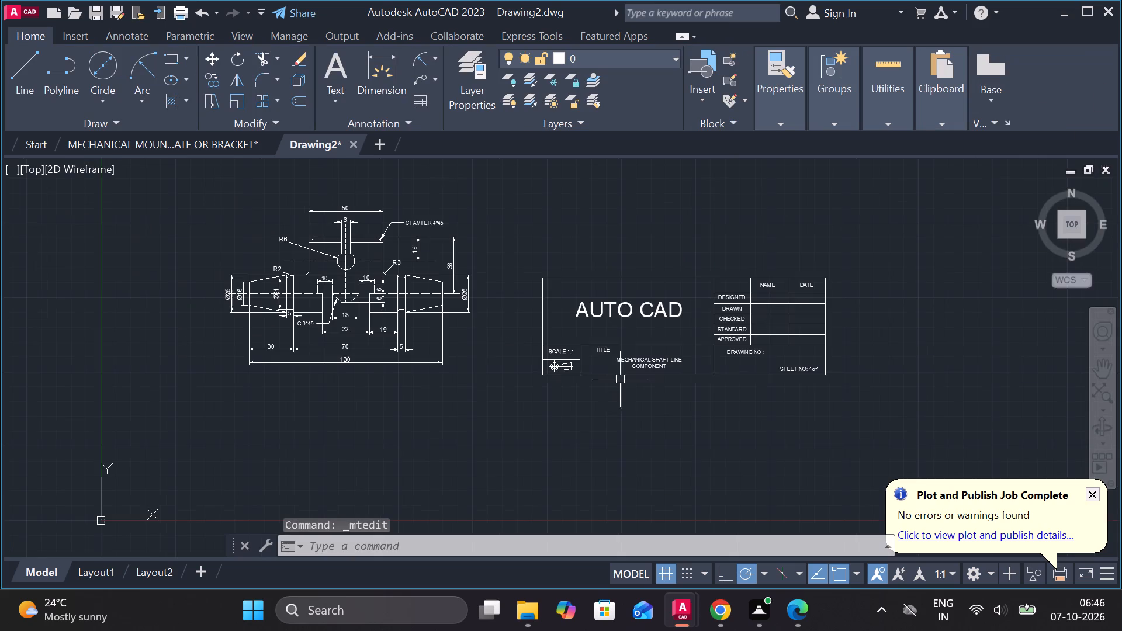
middle_drag(564, 387, 647, 341)
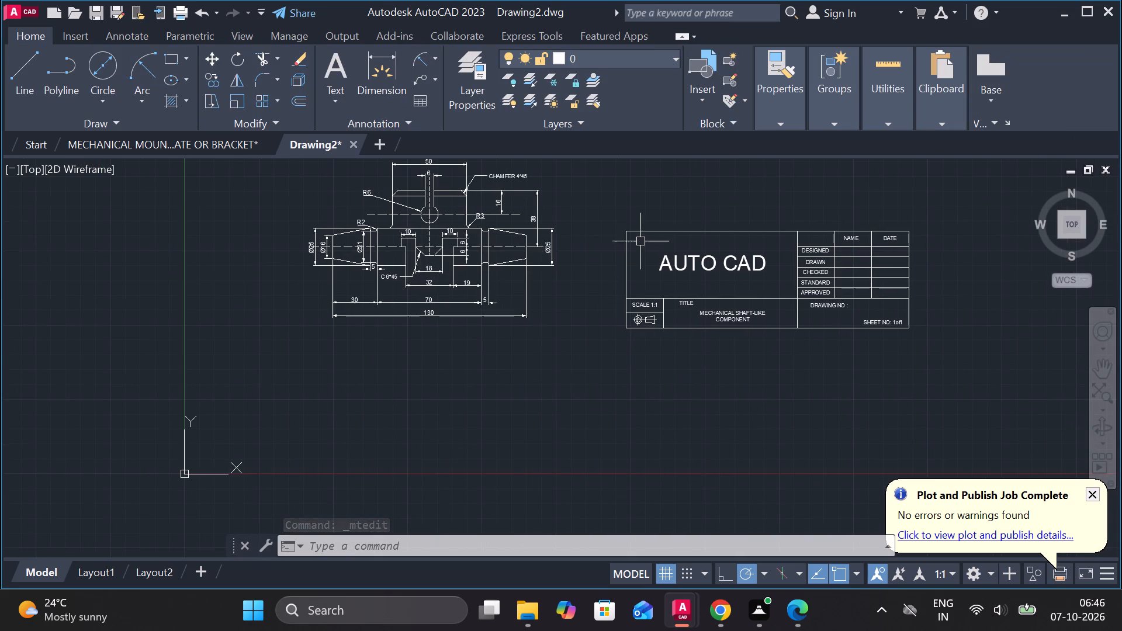
drag(593, 216, 601, 216)
click(955, 375)
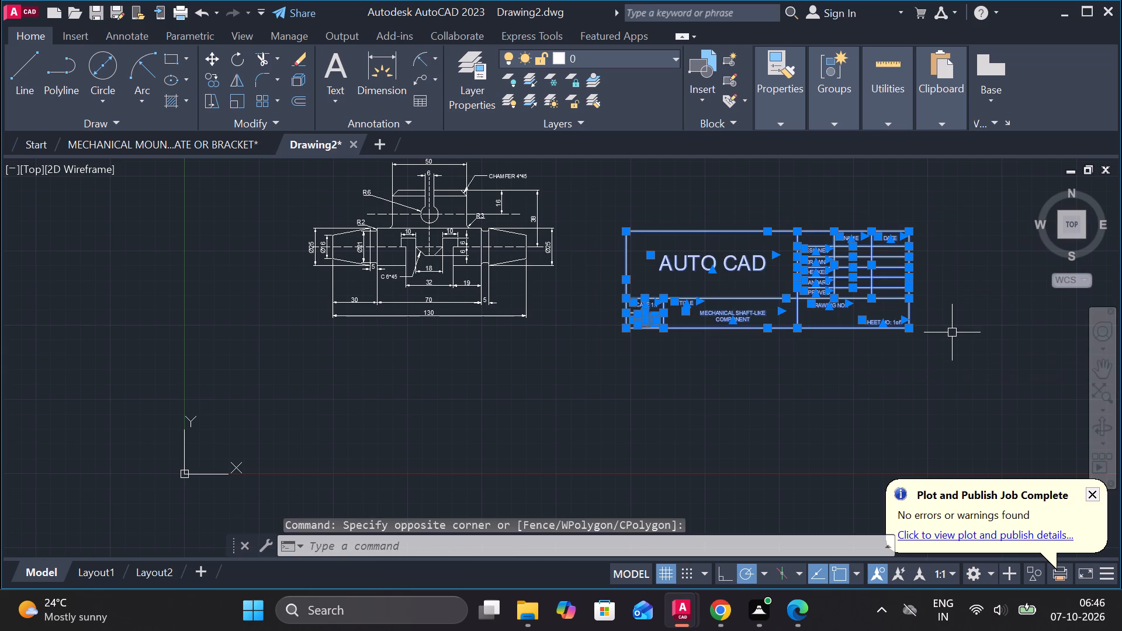
key(m)
key(Return)
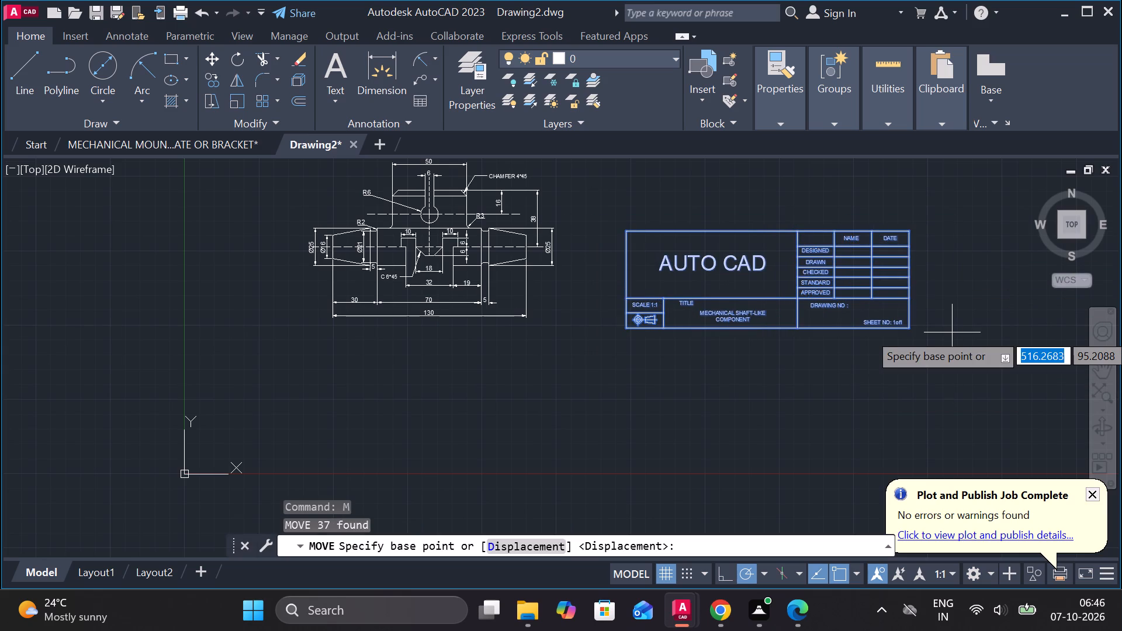
scroll(952, 332, up, 1)
click(878, 331)
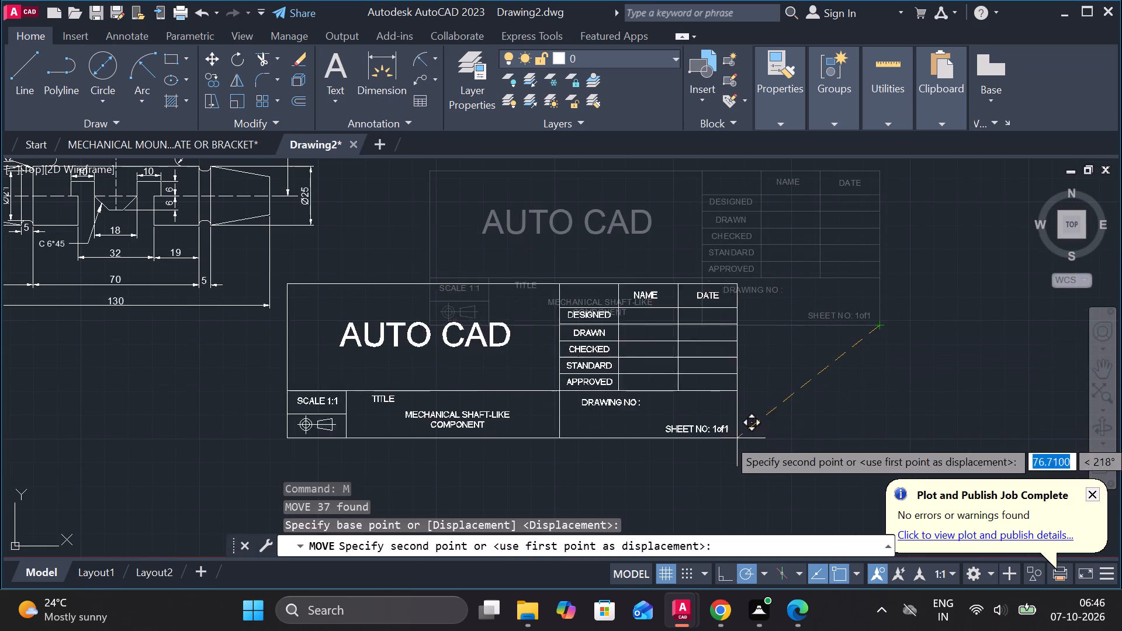
middle_drag(761, 453, 1012, 393)
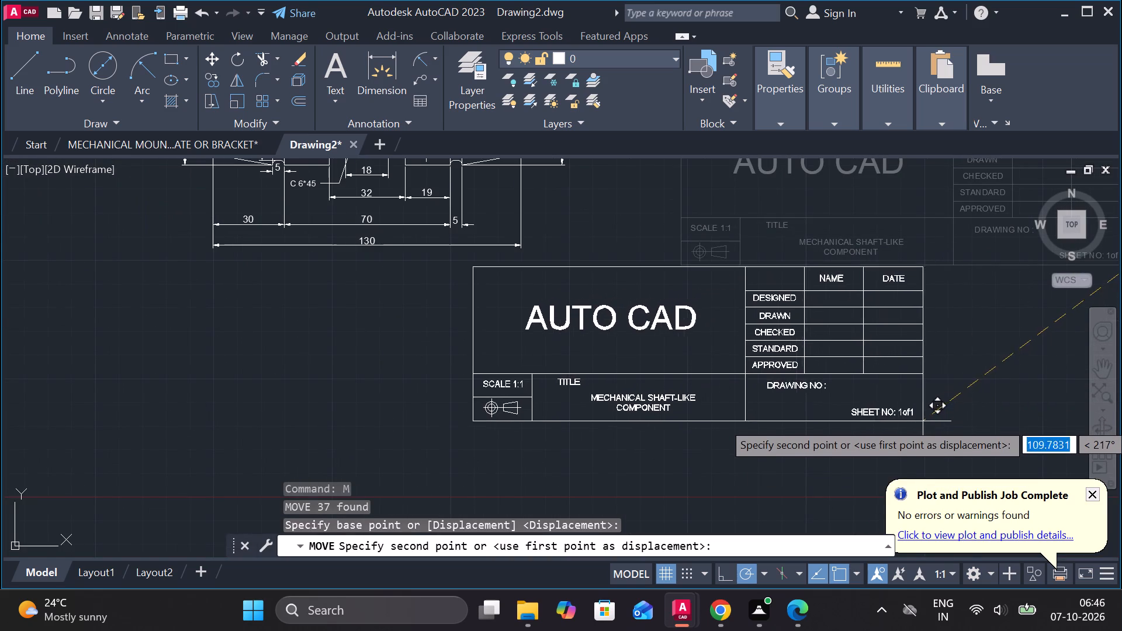
scroll(838, 421, down, 1)
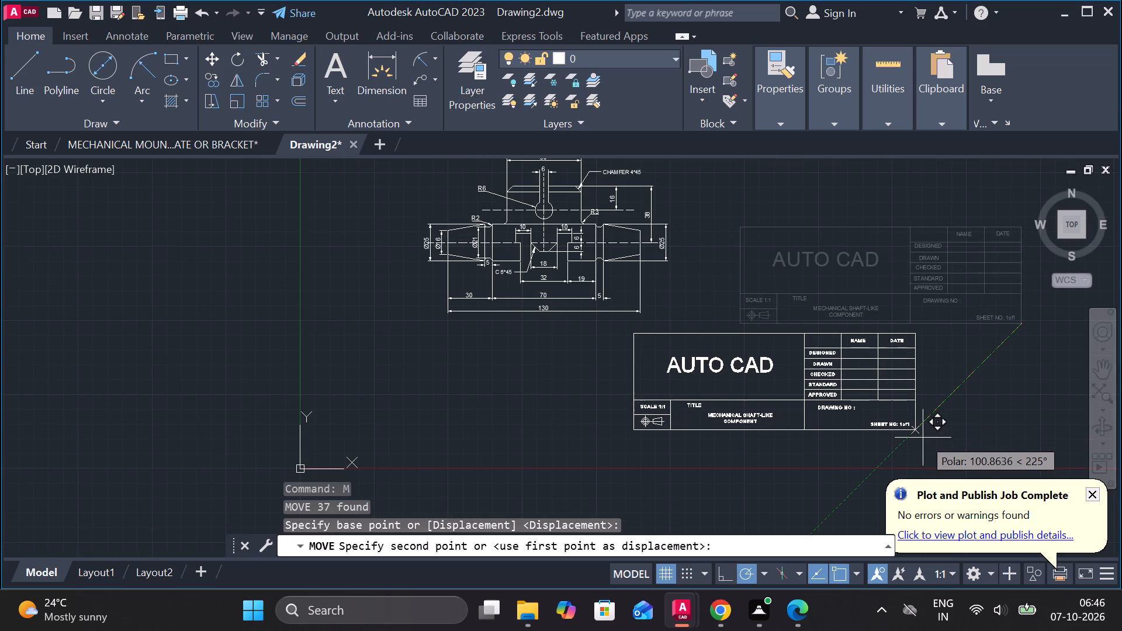
click(923, 438)
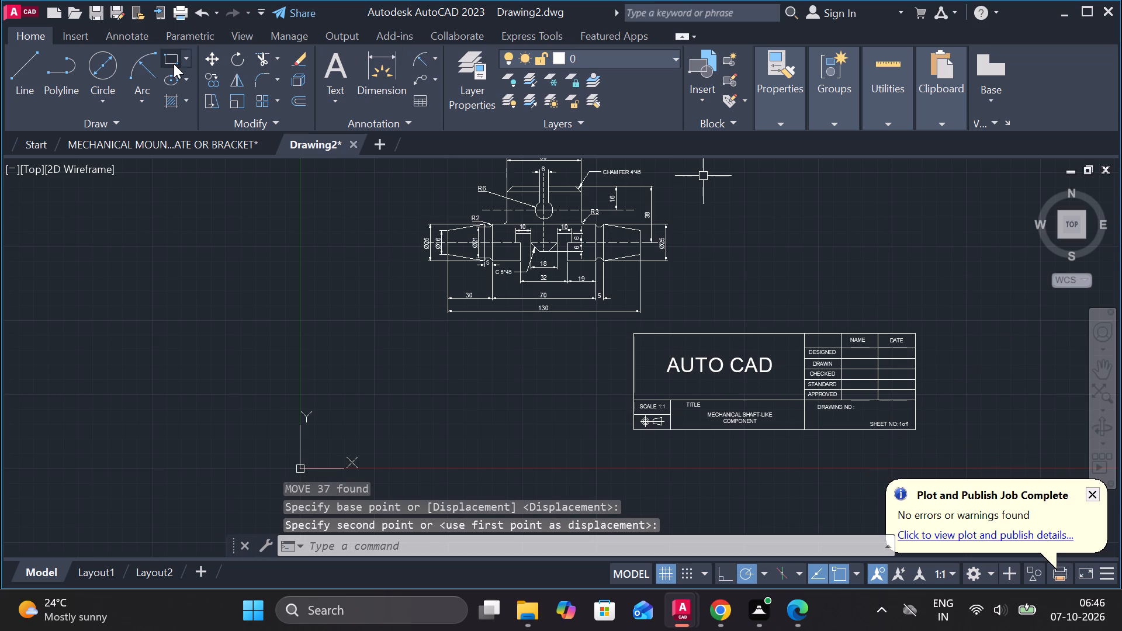
Draw a rectangular sheet border from the title block's lower-right corner, enclosing the title block and the whole annotated shaft drawing.
click(174, 64)
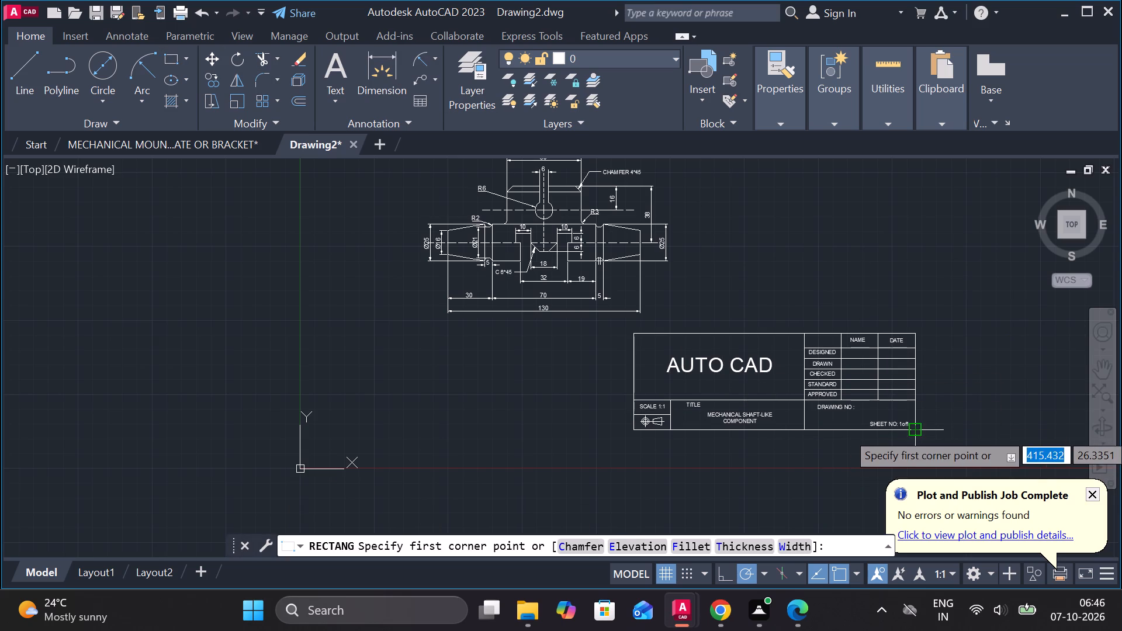
click(913, 432)
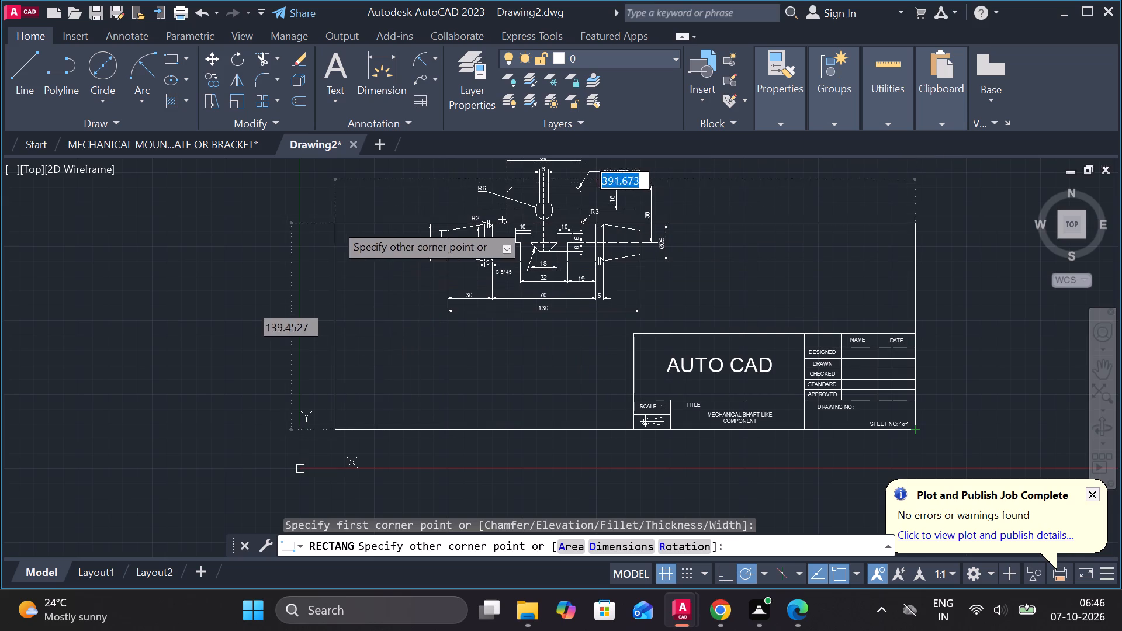
middle_drag(316, 261, 292, 285)
middle_drag(335, 256, 289, 307)
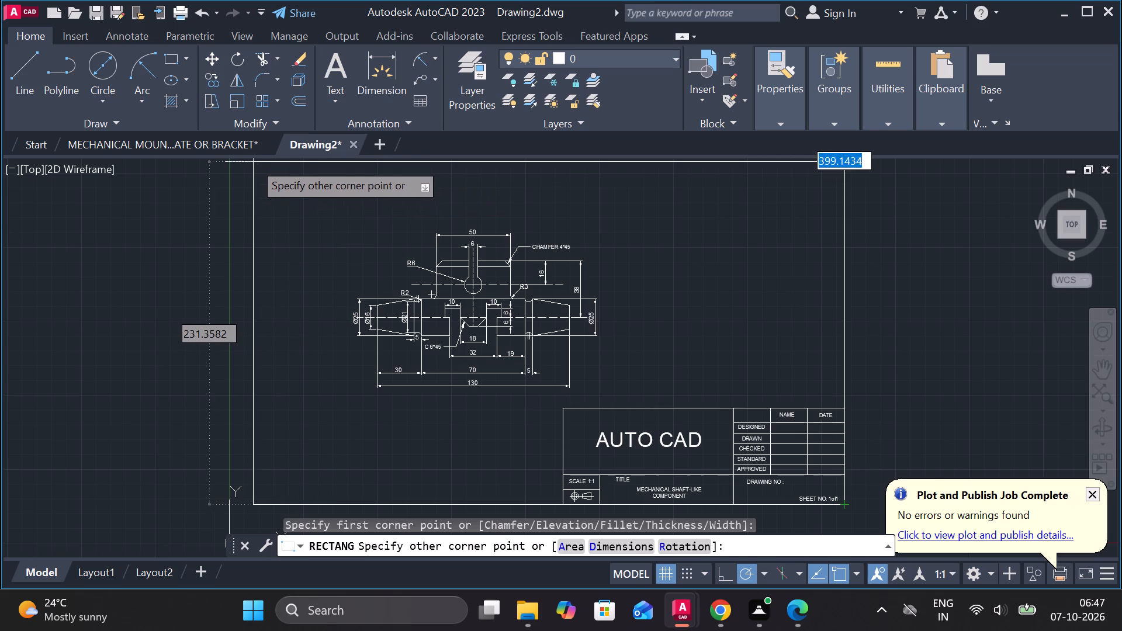
middle_drag(245, 180, 219, 241)
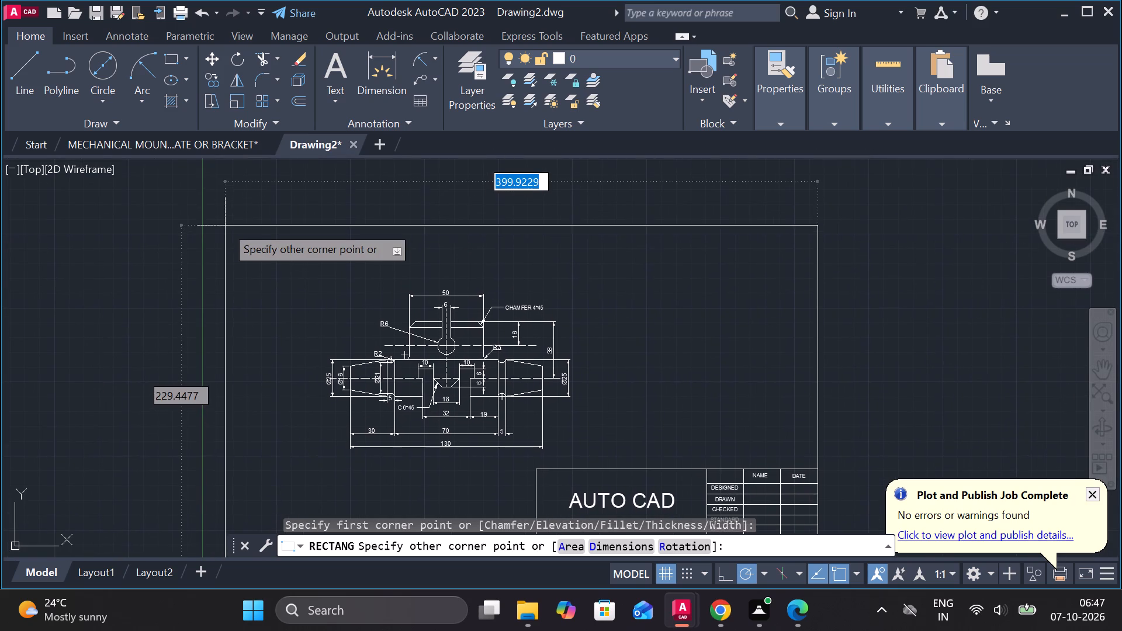
click(209, 237)
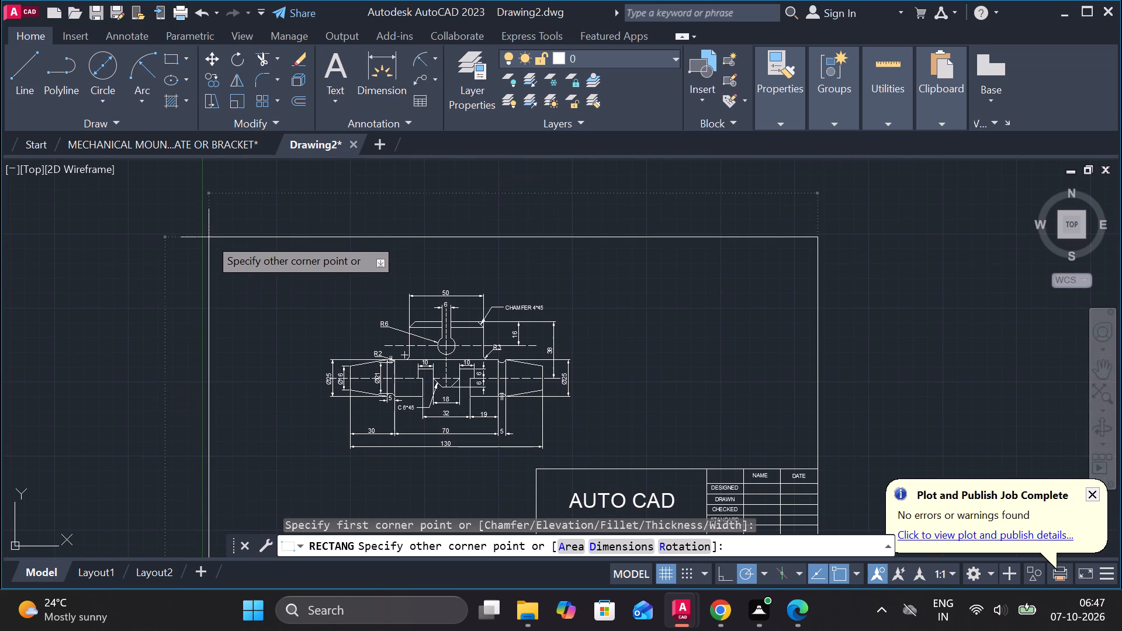
scroll(408, 227, down, 2)
scroll(559, 280, up, 1)
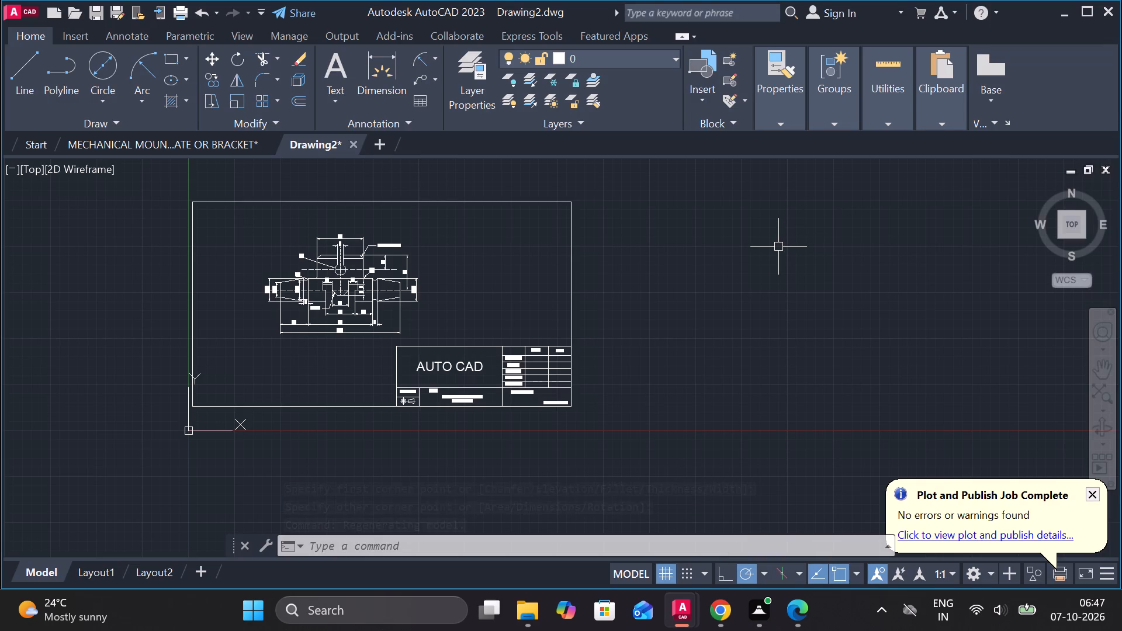
Save the drawing in the Documents folder under the name MECHANICAL SHAFT-LIKE COMPONENT.
key(ctrl+s)
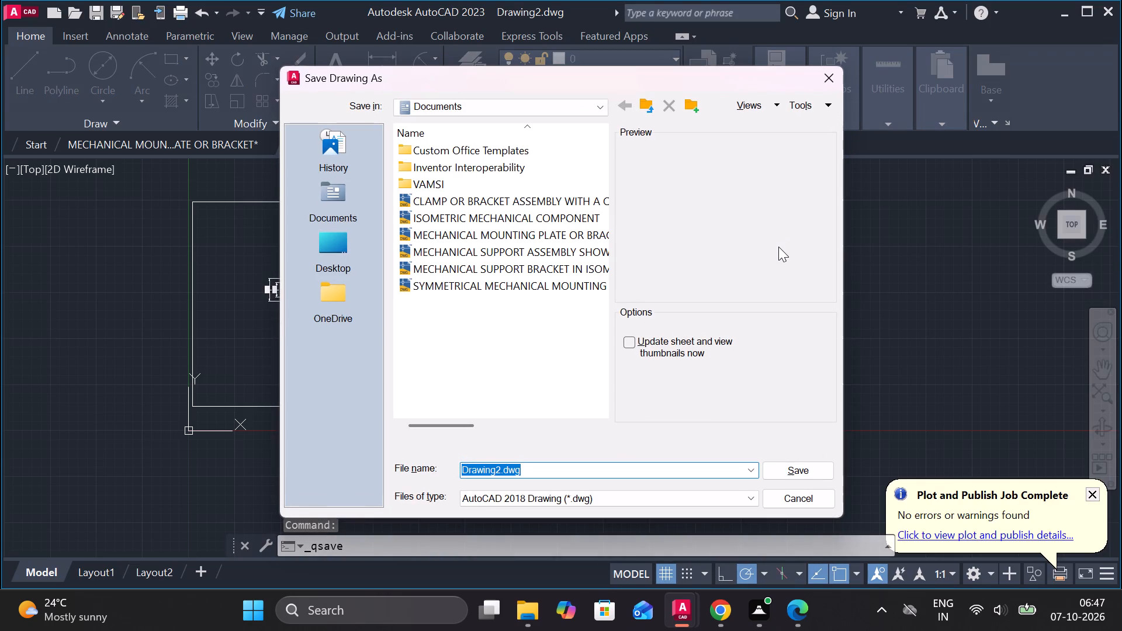
text(ME)
text(CHANICAL)
key(space)
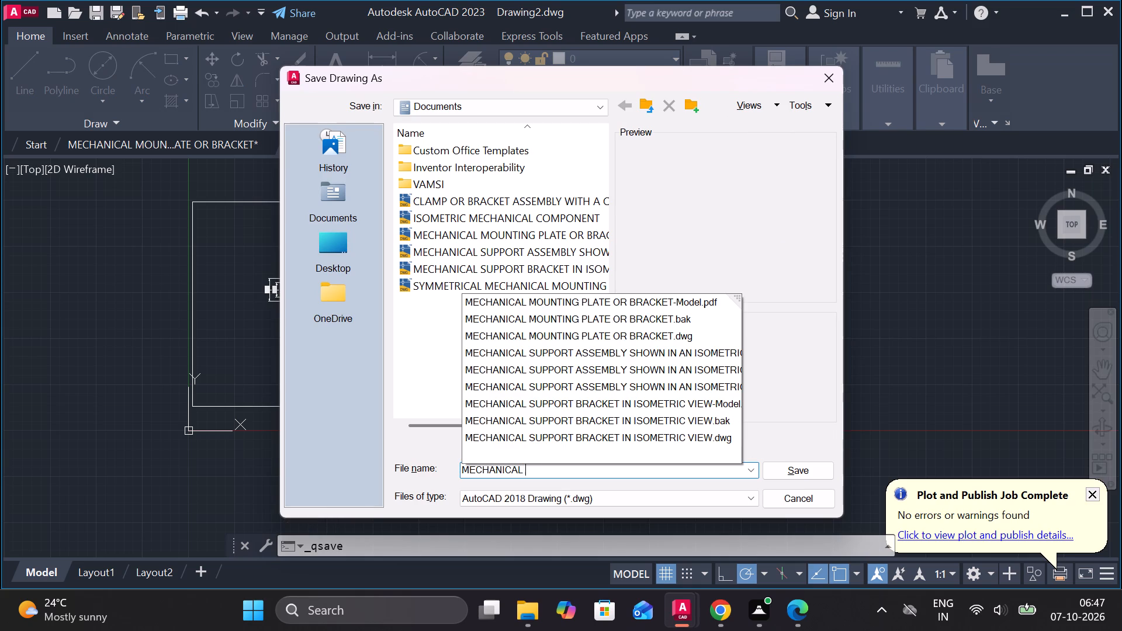
key(s)
text(HA)
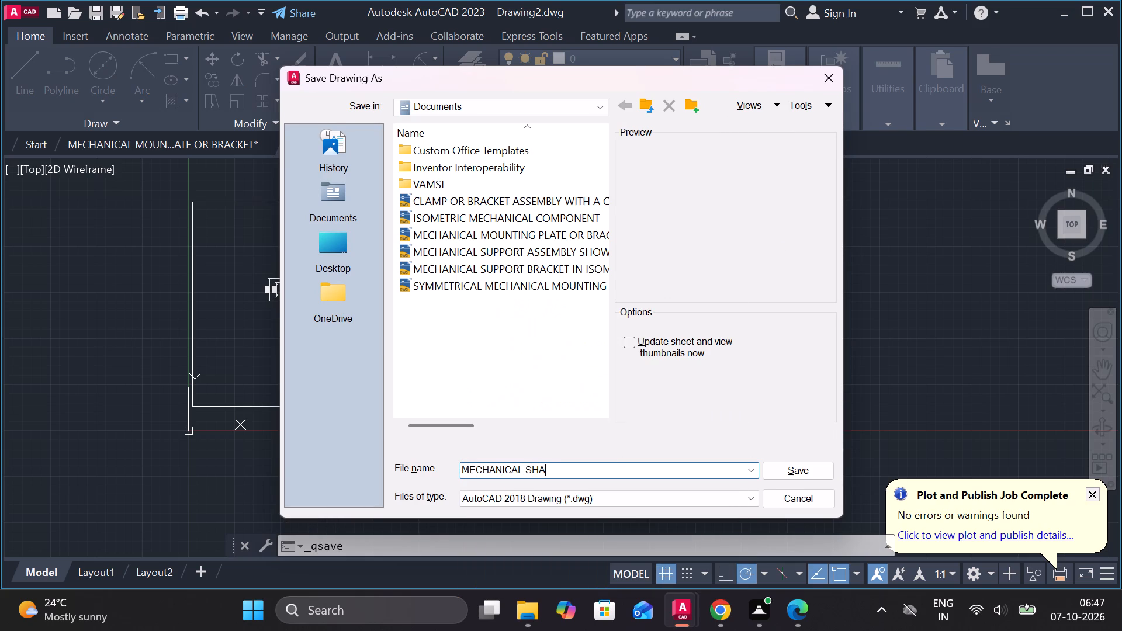
text(FT)
key(minus)
text(LIKE)
key(space)
key(c)
text(OMPONENT)
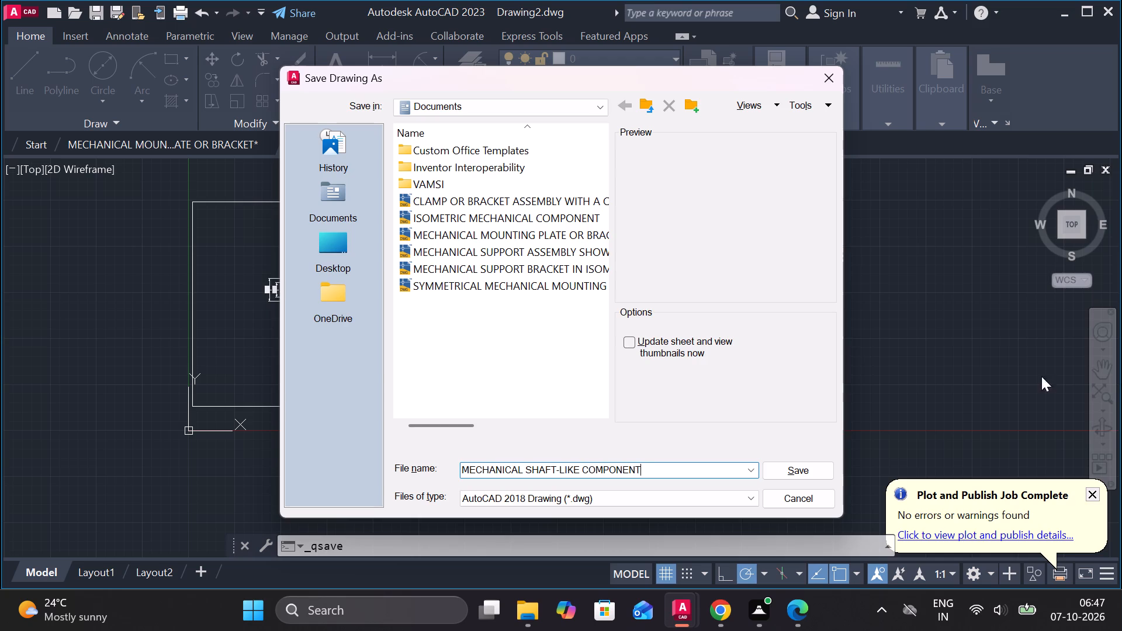
click(803, 471)
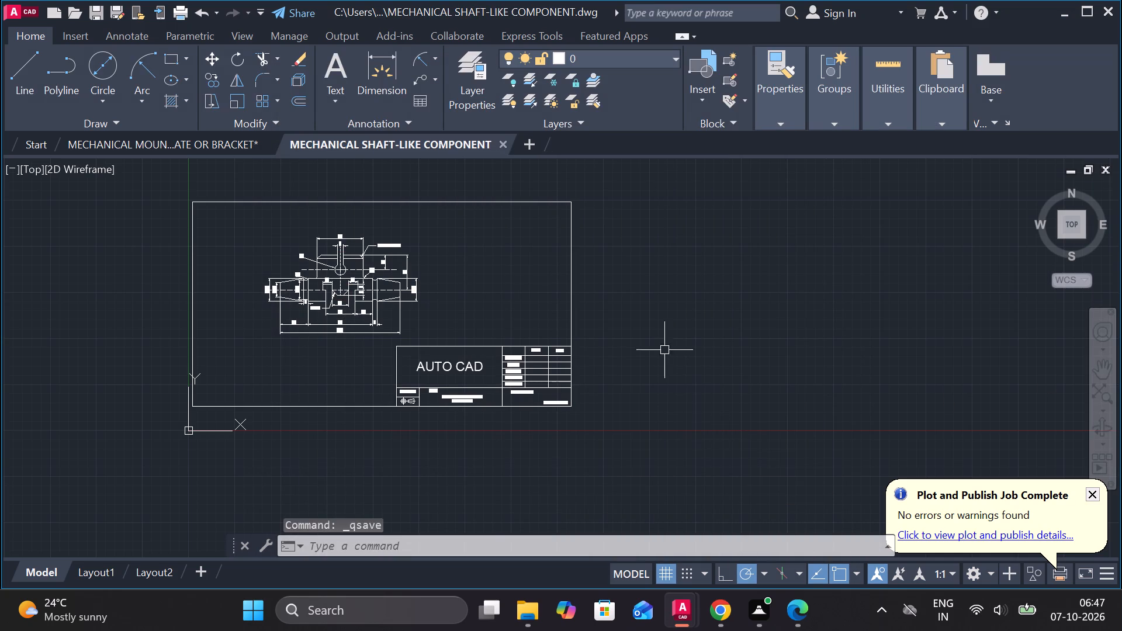
Save the current drawing again under its existing name.
middle_drag(666, 332, 725, 346)
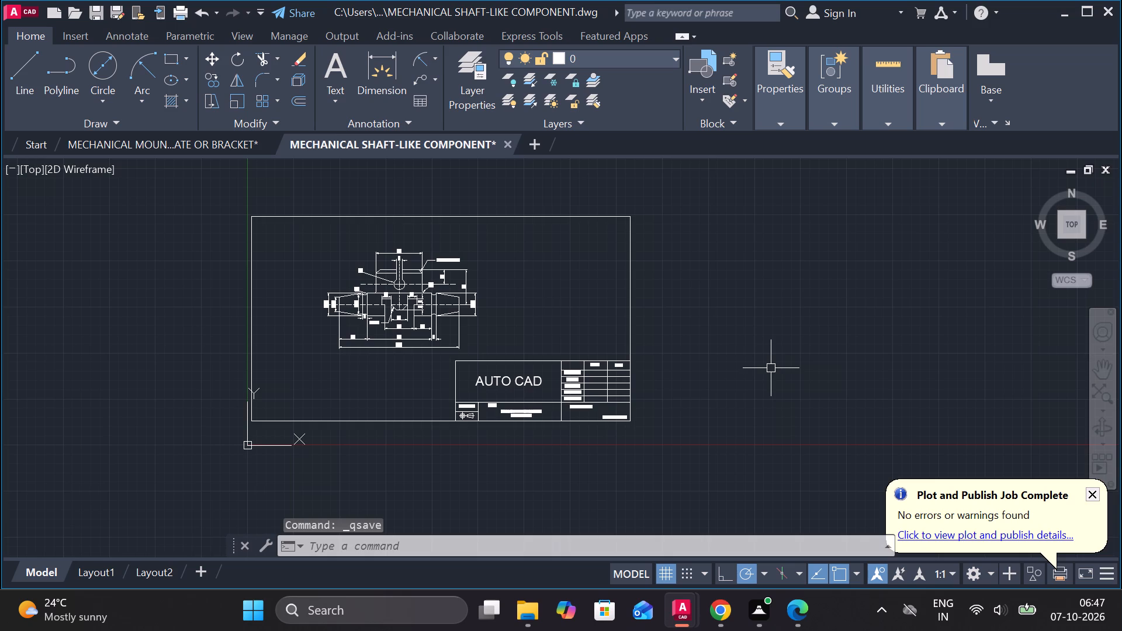
text(PLO)
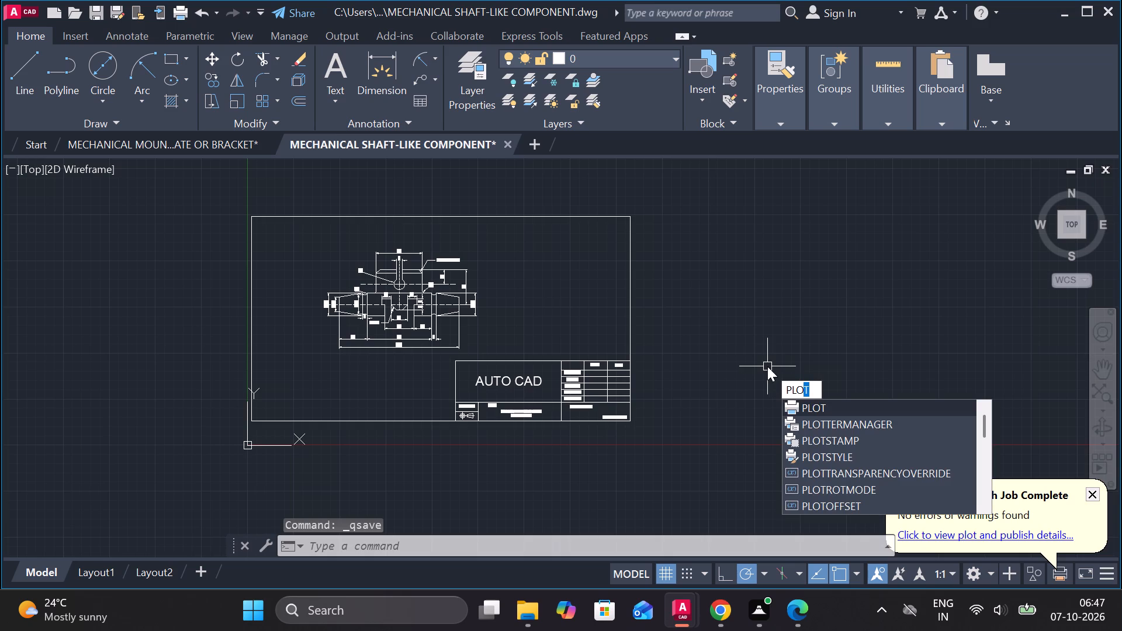
key(Escape)
key(ctrl+s)
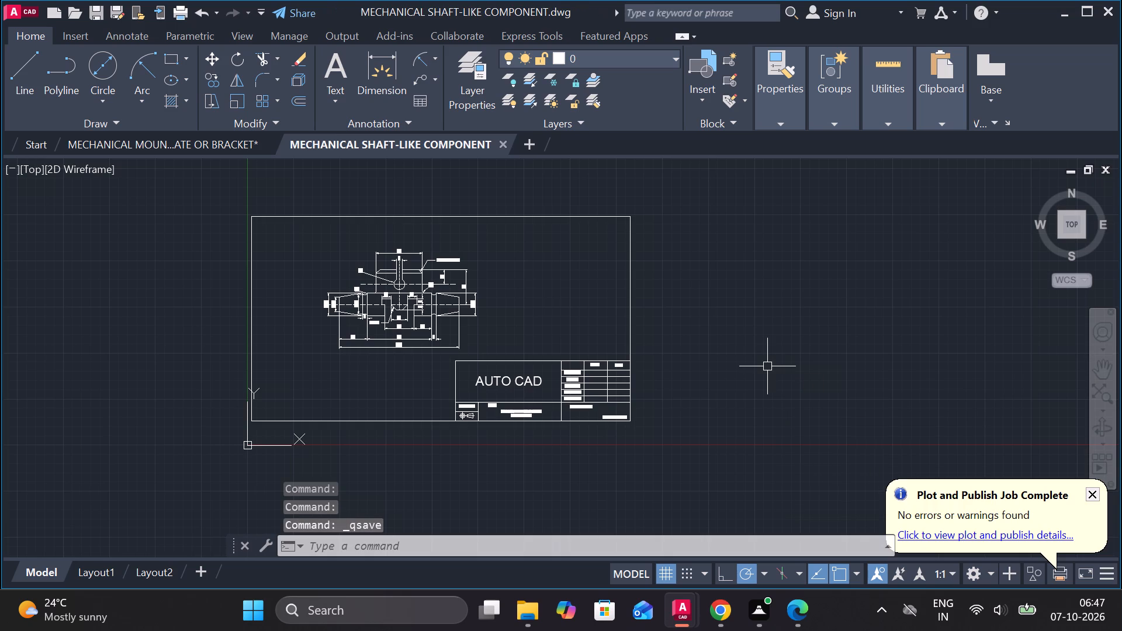
text(LO)
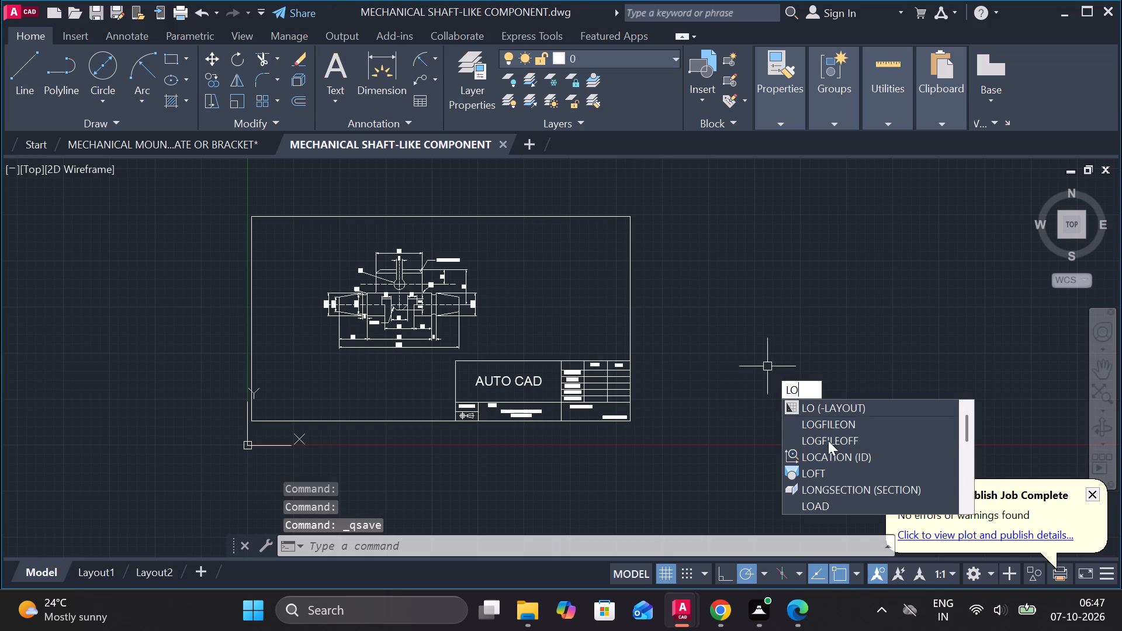
click(854, 441)
key(ctrl+s)
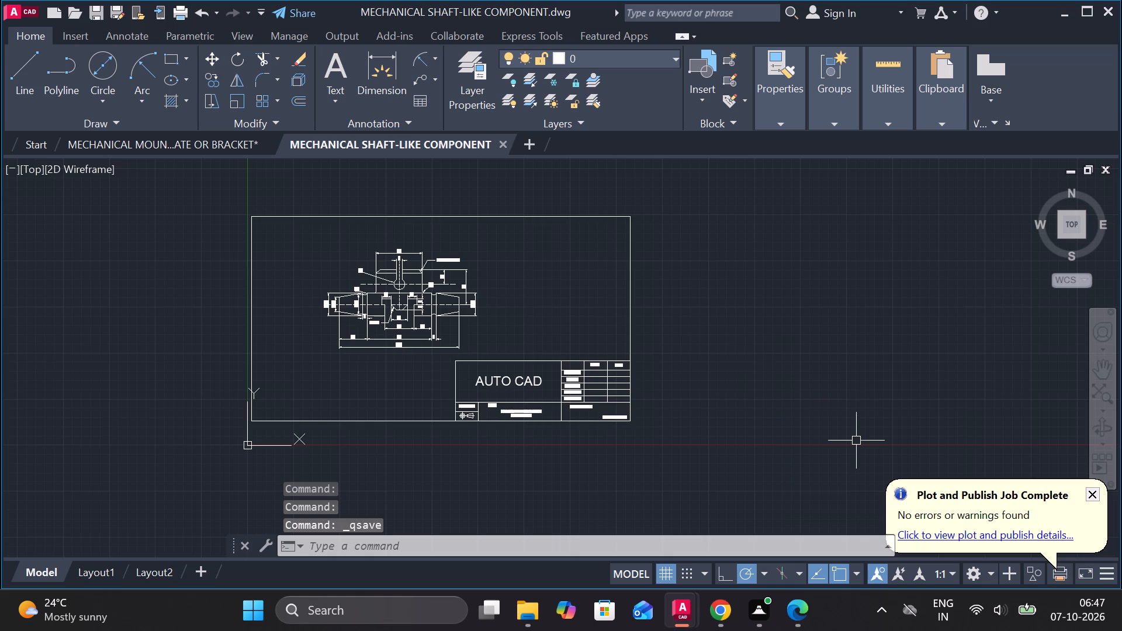
Set up a plot of the model with the DWG To PDF.pc3 plotter and landscape orientation.
text(PLOT)
click(910, 483)
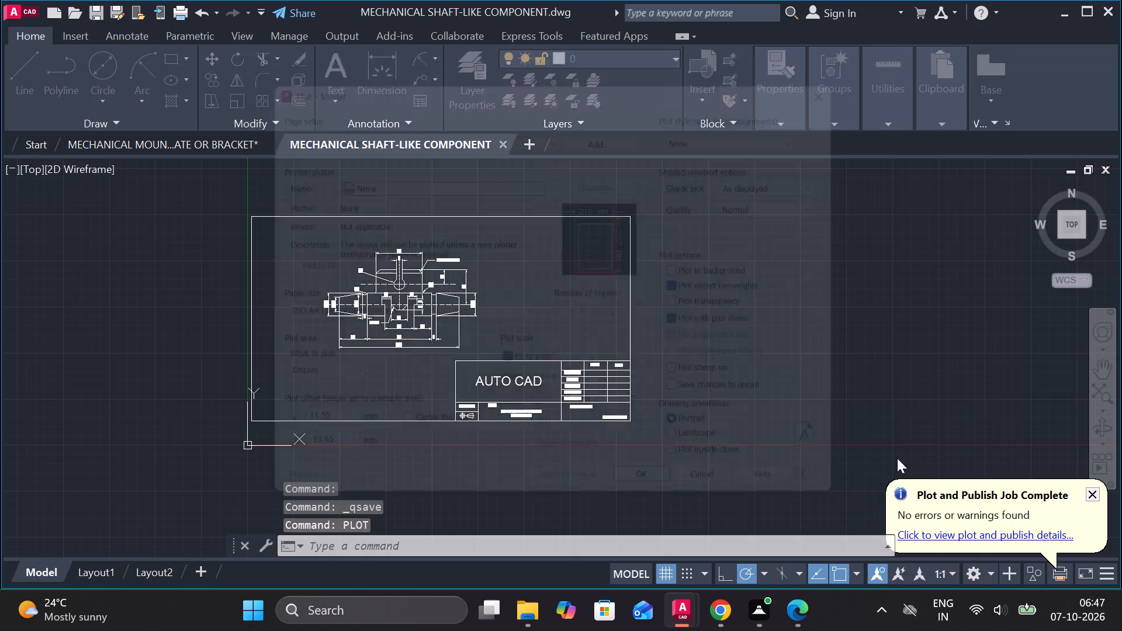
click(467, 175)
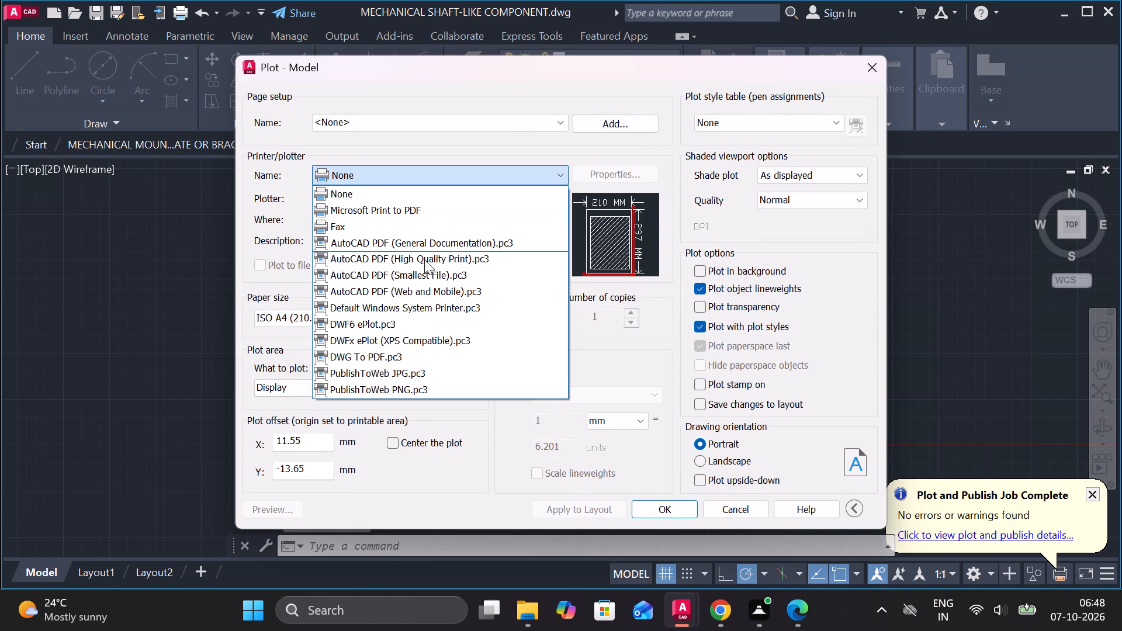
click(389, 356)
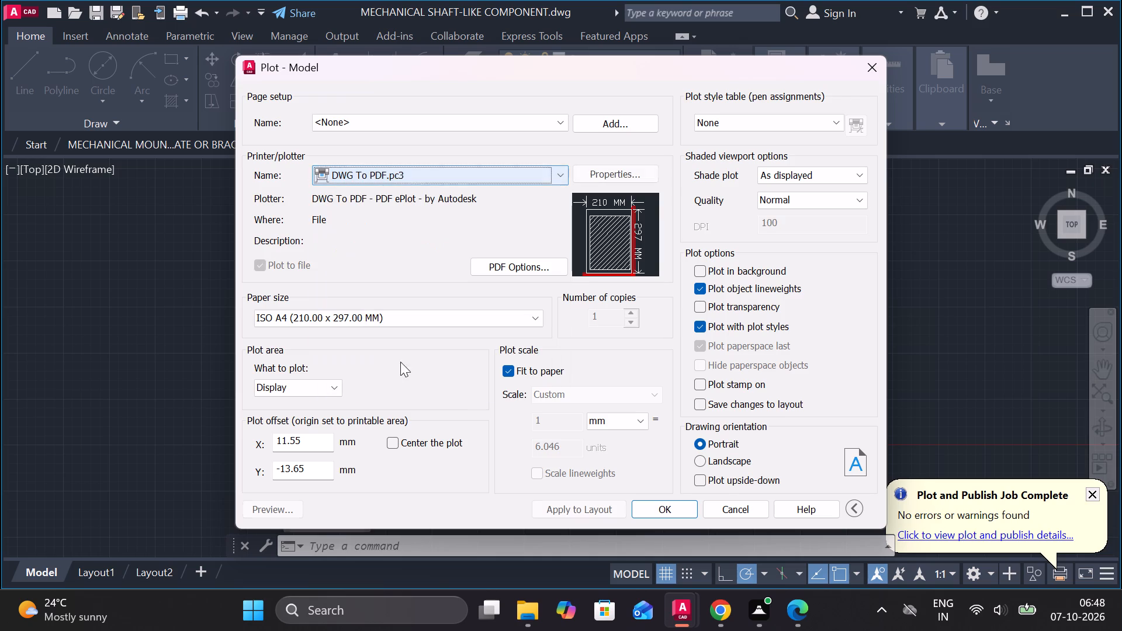
click(694, 457)
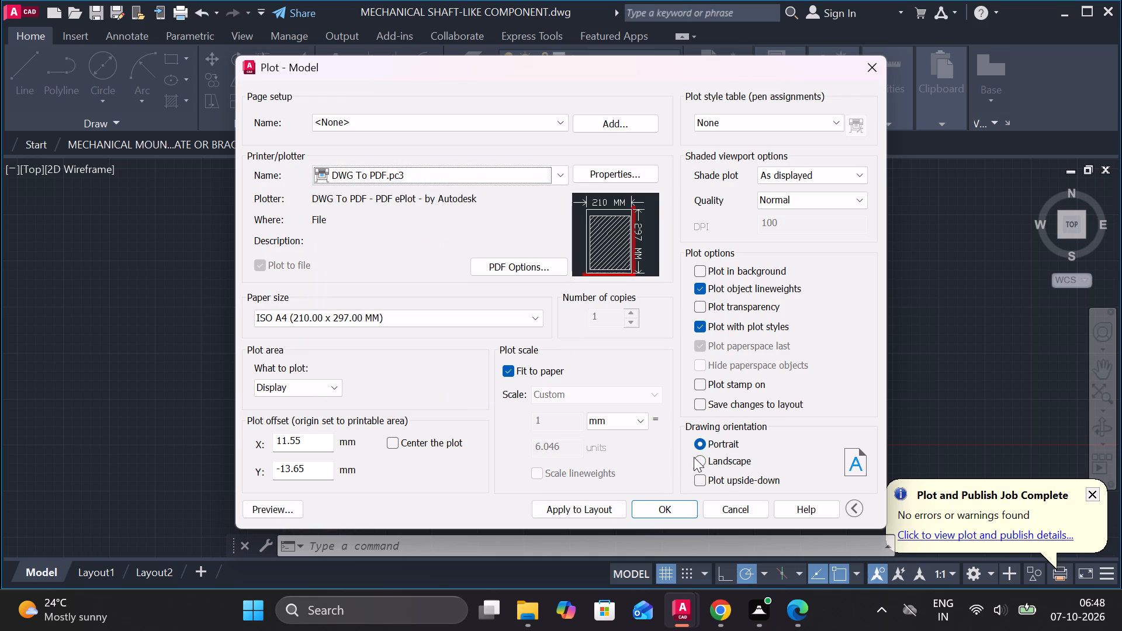
click(698, 461)
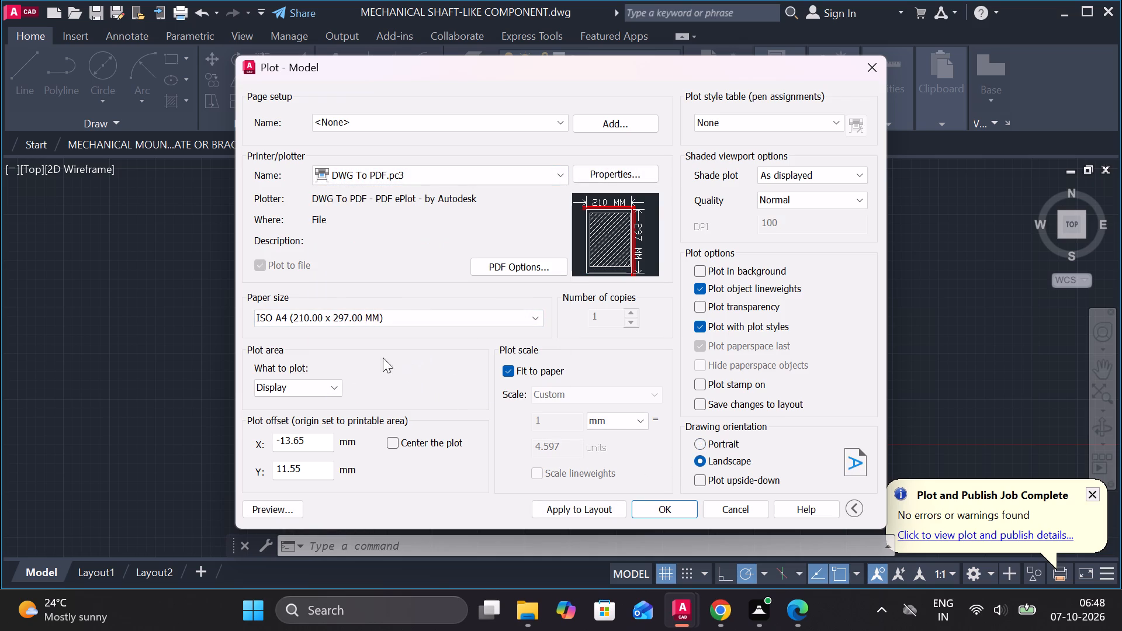
Set the plot area to a window spanning the sheet border from its lower-right corner to its upper-left corner.
click(301, 386)
click(270, 435)
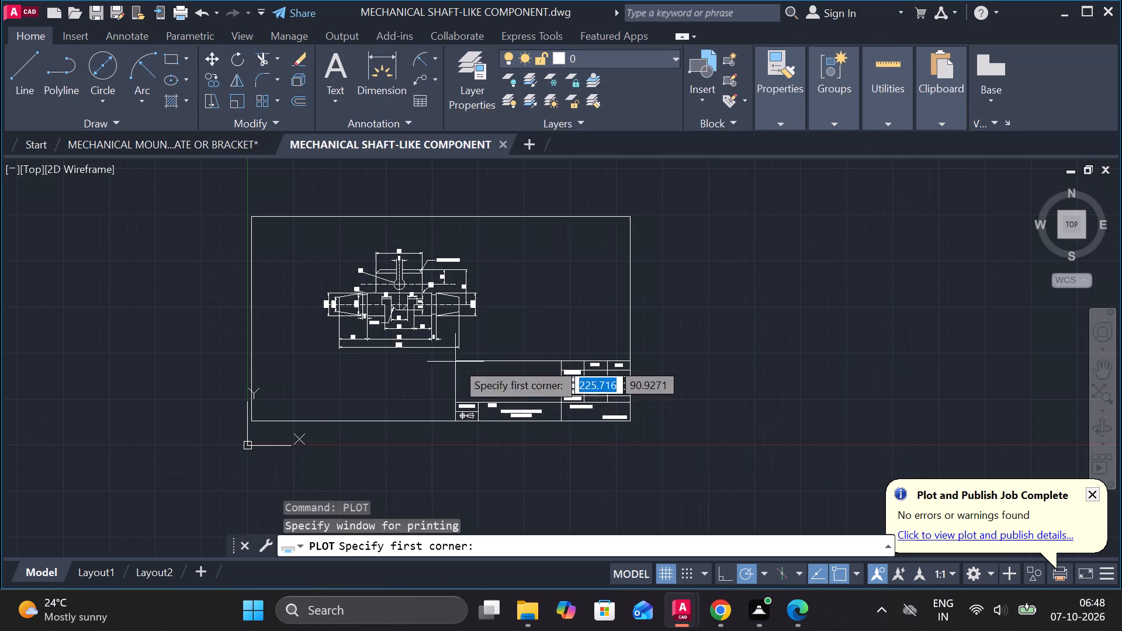
scroll(614, 426, up, 2)
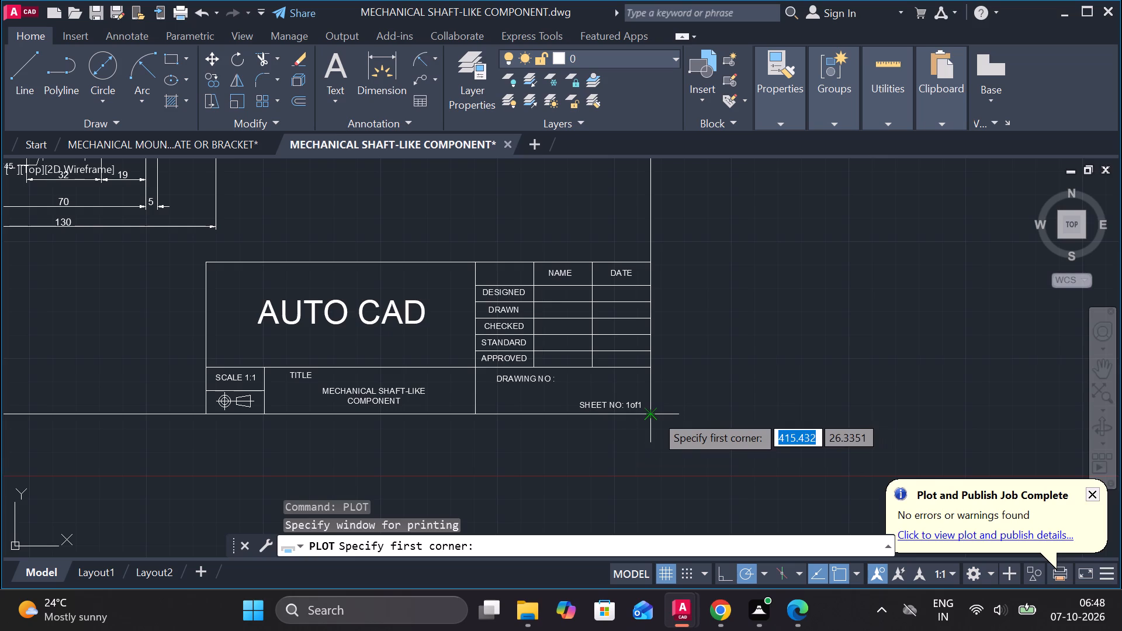
click(655, 414)
scroll(520, 373, down, 3)
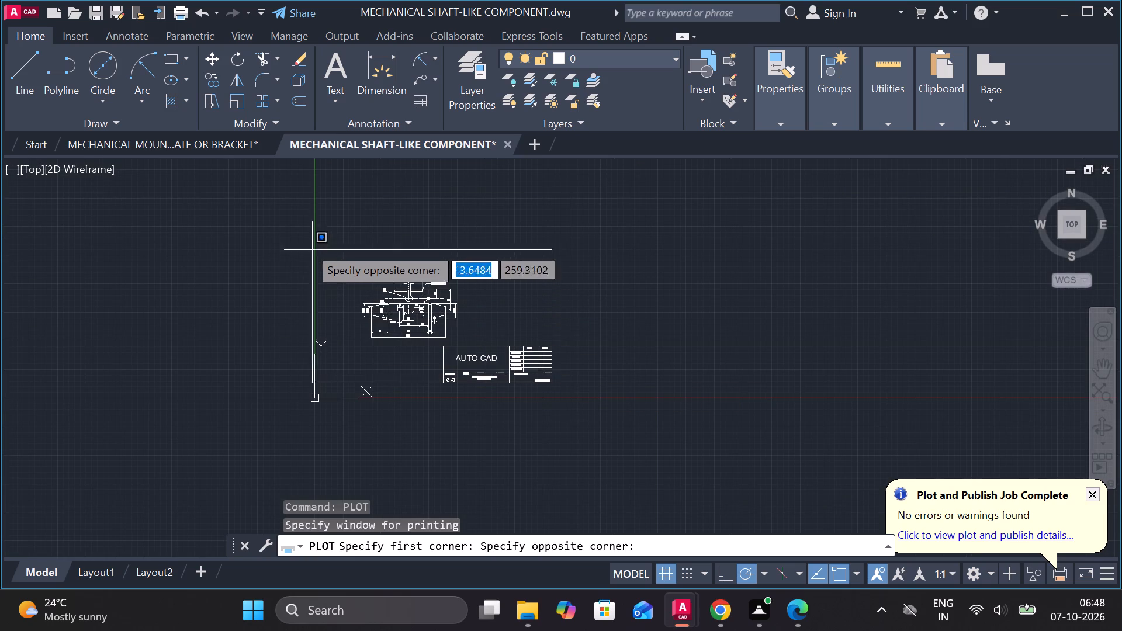
click(305, 238)
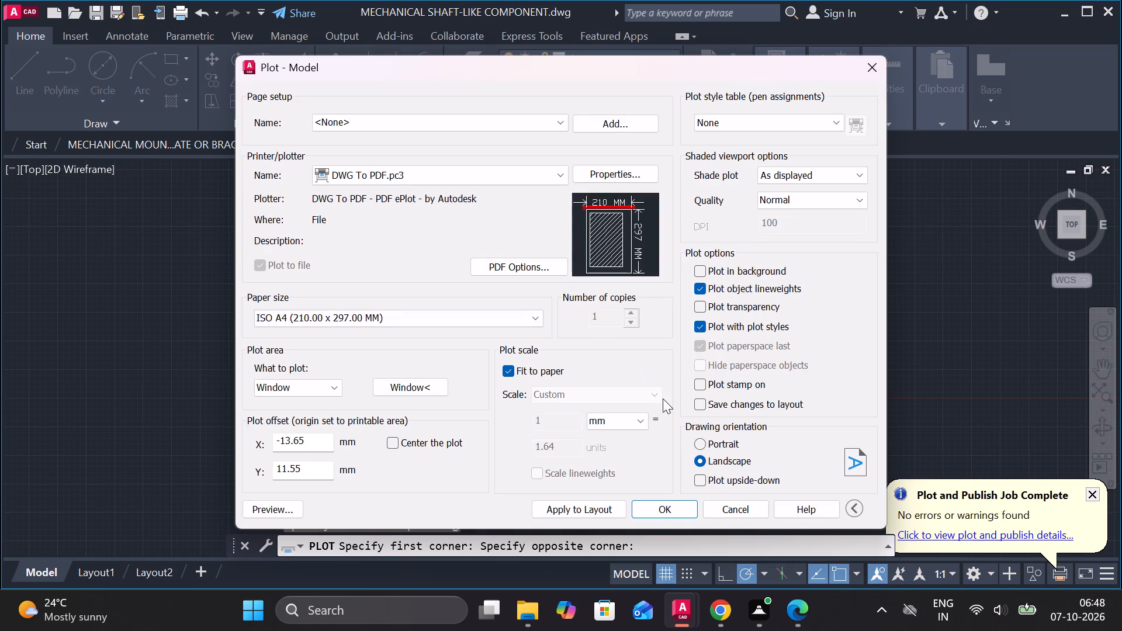
Plot the sheet to a PDF in the Documents folder named MECHANICAL SHAFT-LIKE COMPONENT-Model.pdf.
click(659, 500)
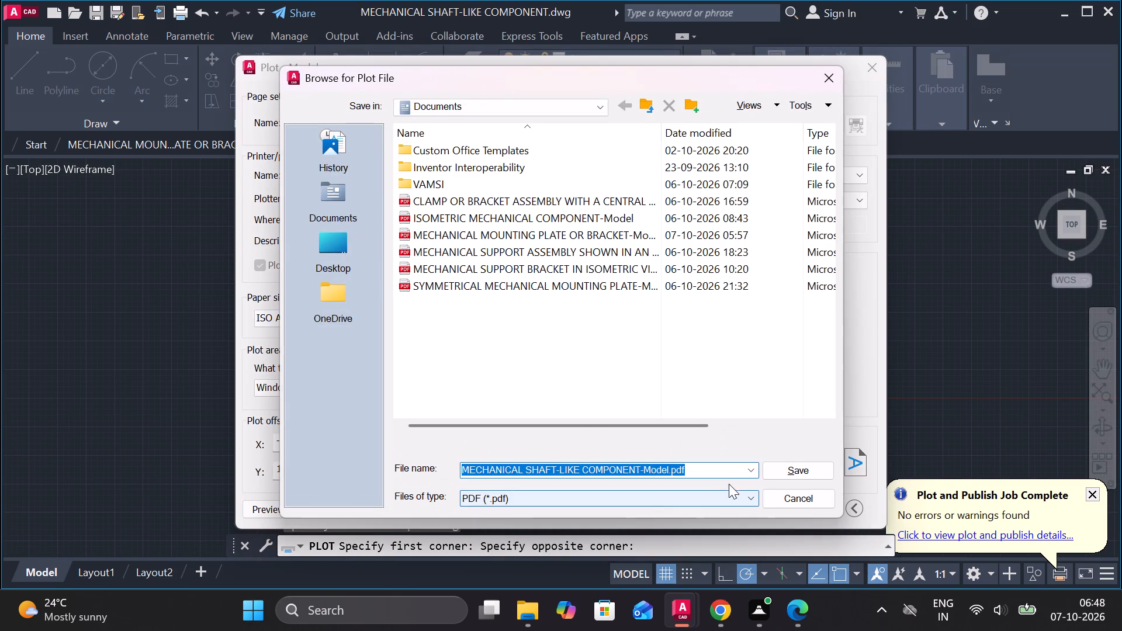
click(806, 462)
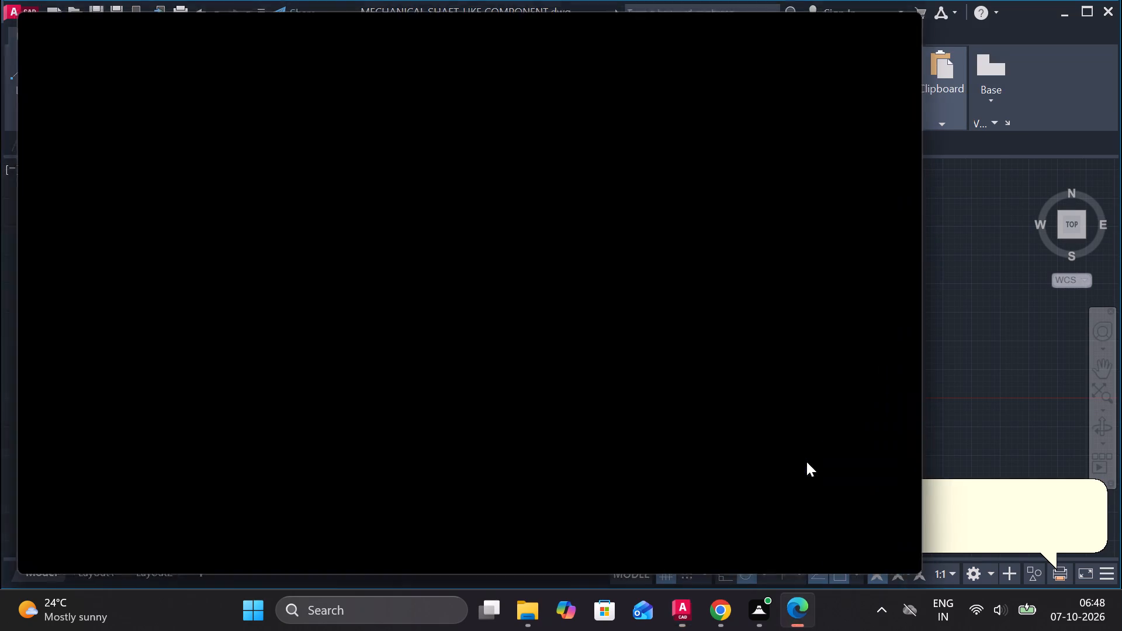
Examine the plotted PDF, checking the shaft's dimensions, the title block and the sheet border.
scroll(638, 427, down, 3)
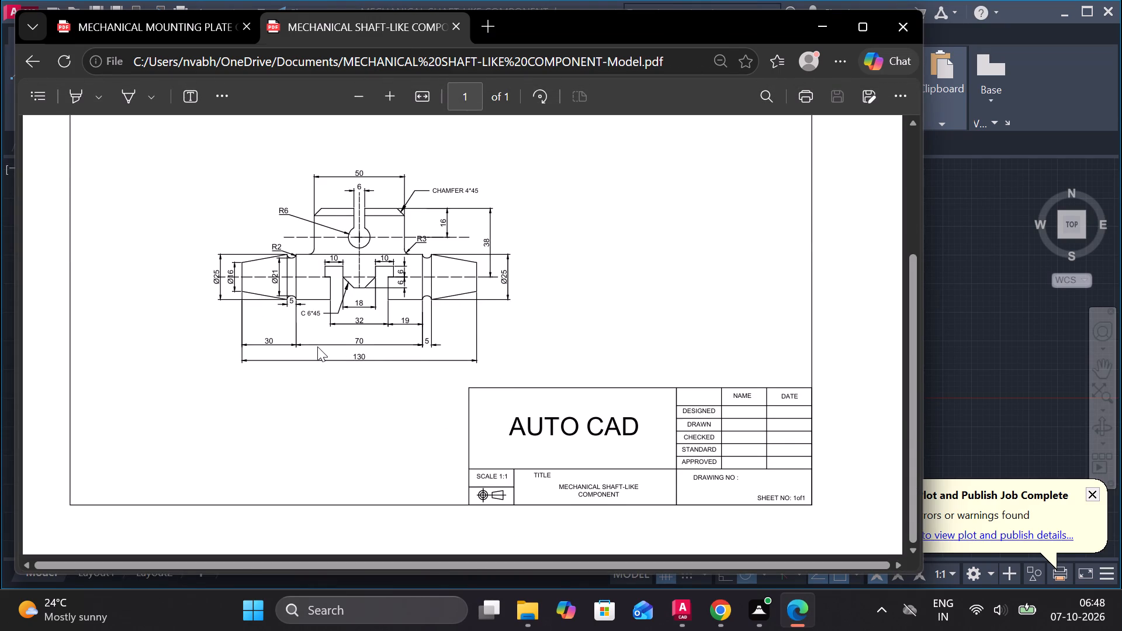
scroll(317, 346, up, 1)
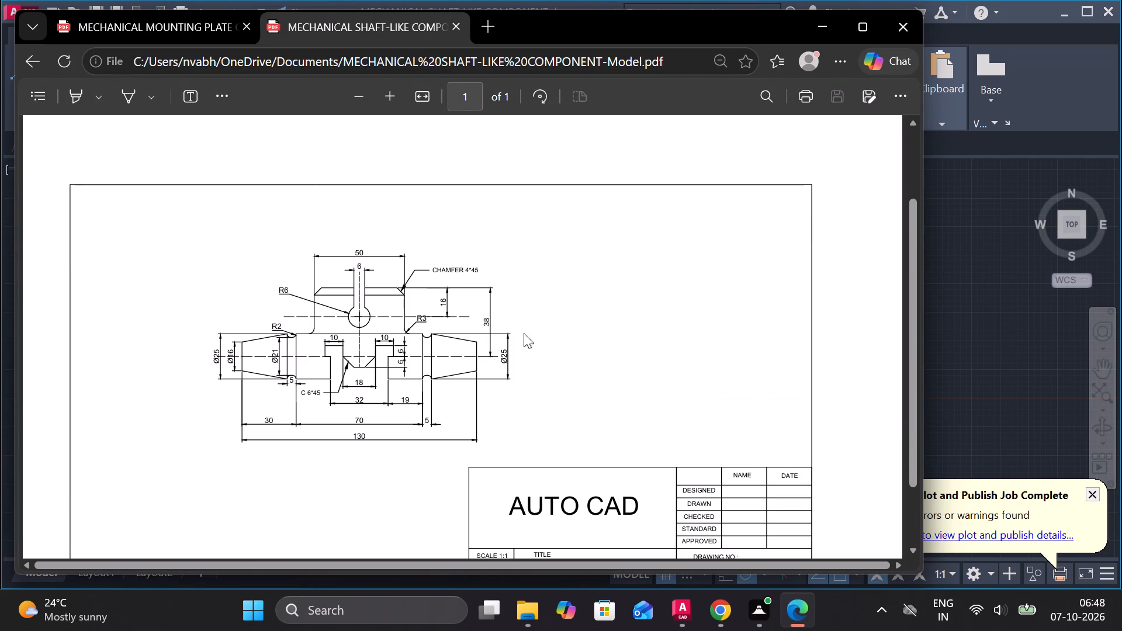
scroll(632, 477, down, 1)
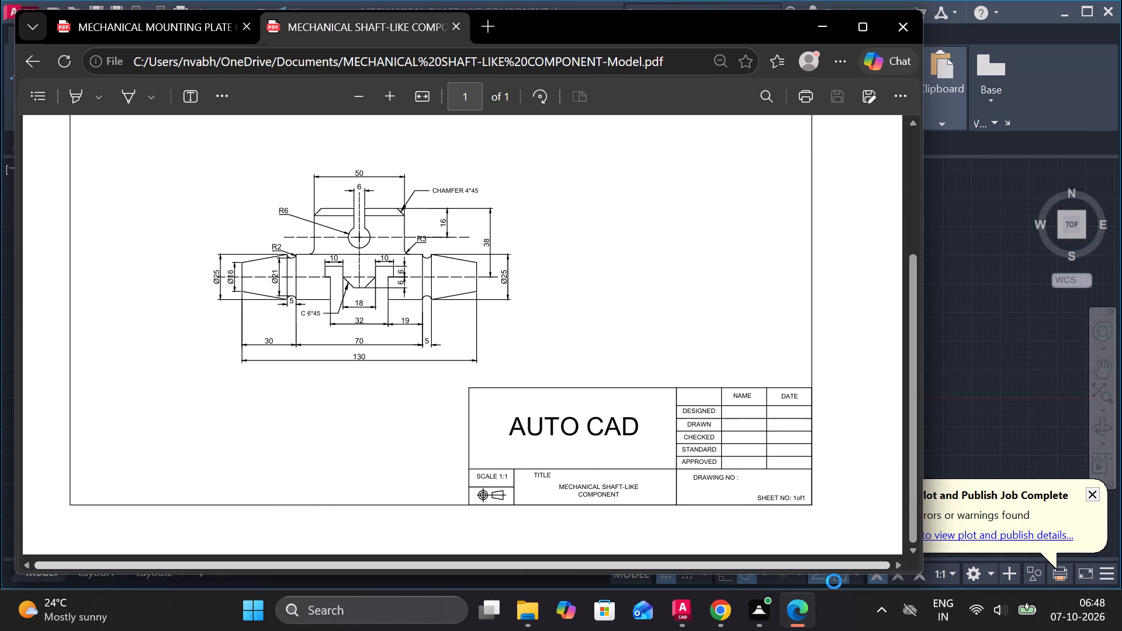
scroll(784, 532, up, 2)
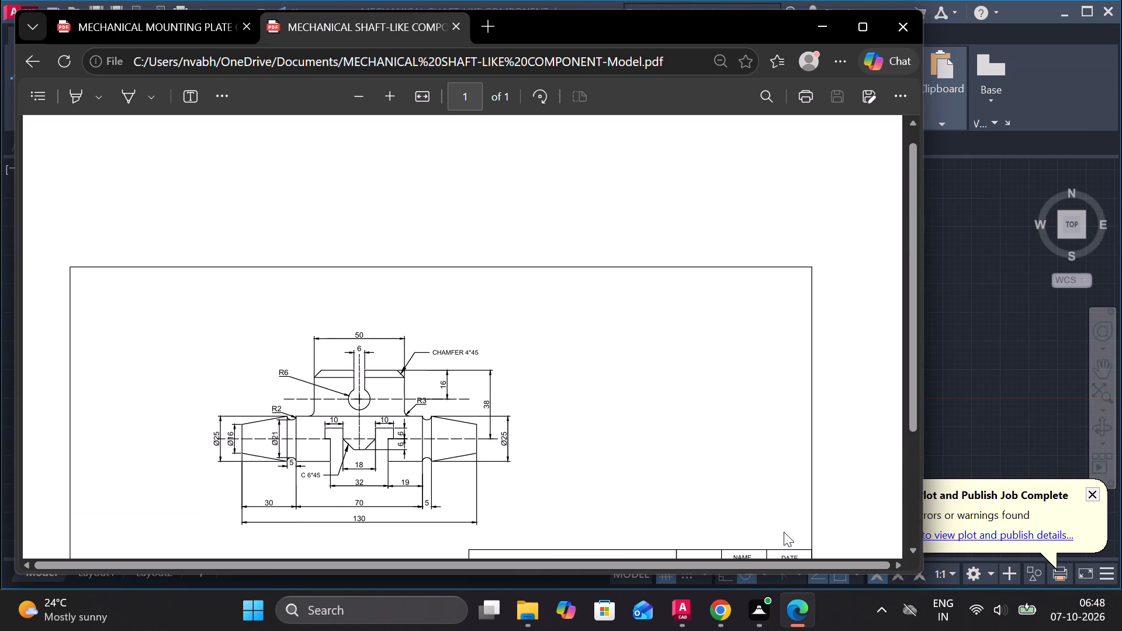
scroll(784, 532, down, 2)
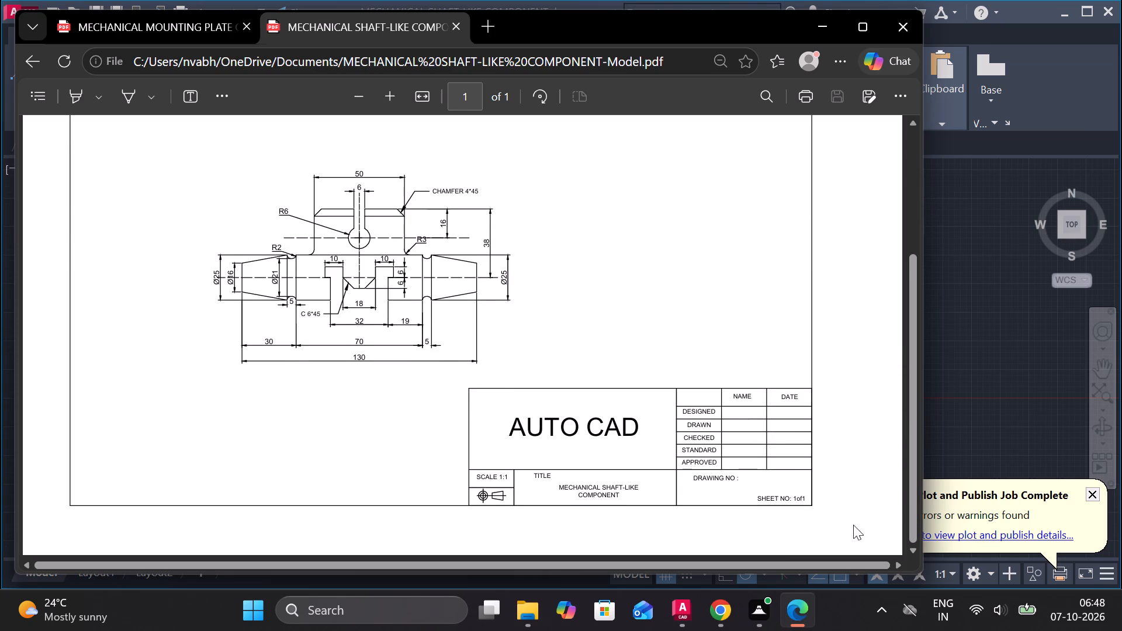
Switch from the PDF viewer back to AutoCAD.
click(681, 606)
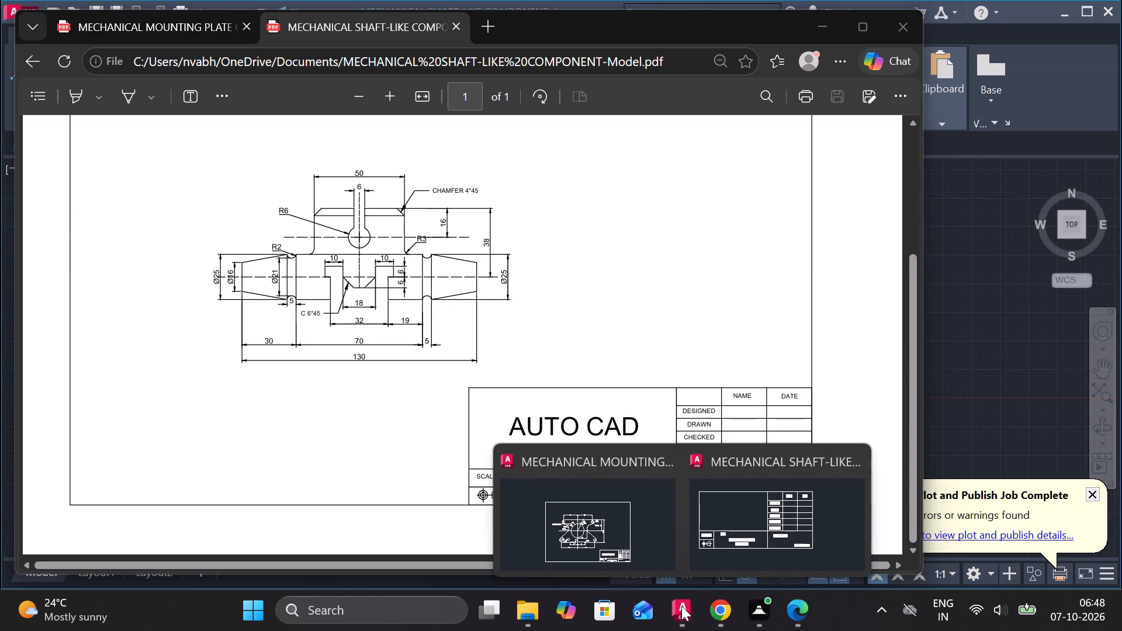